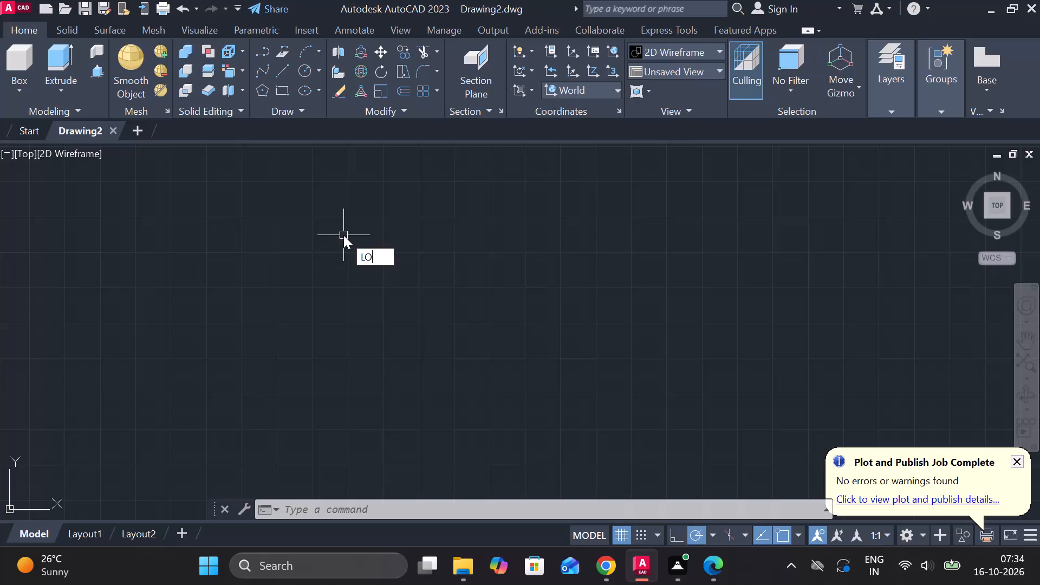
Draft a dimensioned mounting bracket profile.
Turn on command log file recording with LOGFILEON.
{"action": "key", "text": "g"}
{"action": "left_click", "coordinate": [425, 272]}
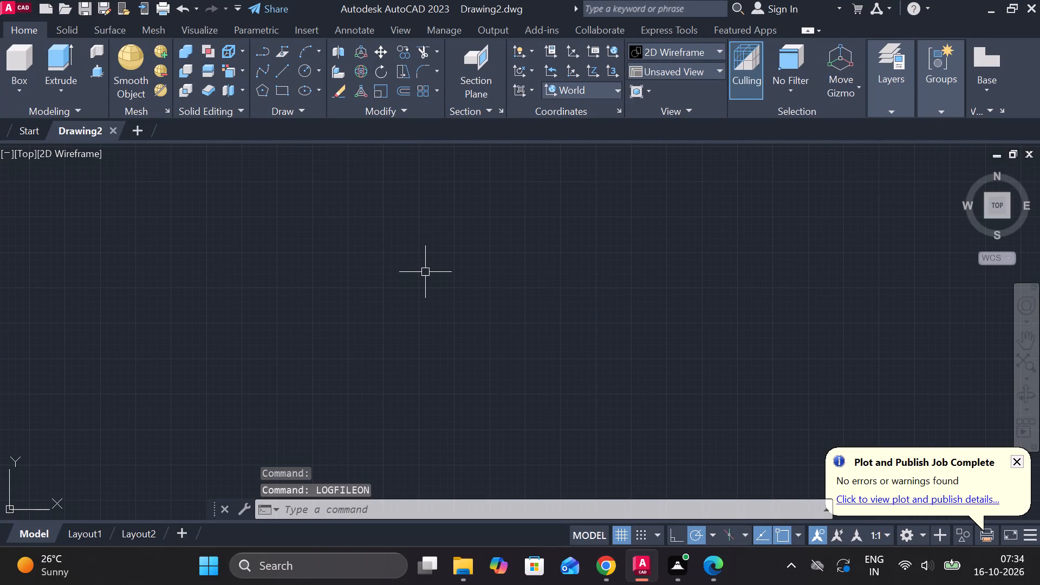
Set the model space limits from 0,0 to 297,210.
{"action": "type", "text": "LIMI"}
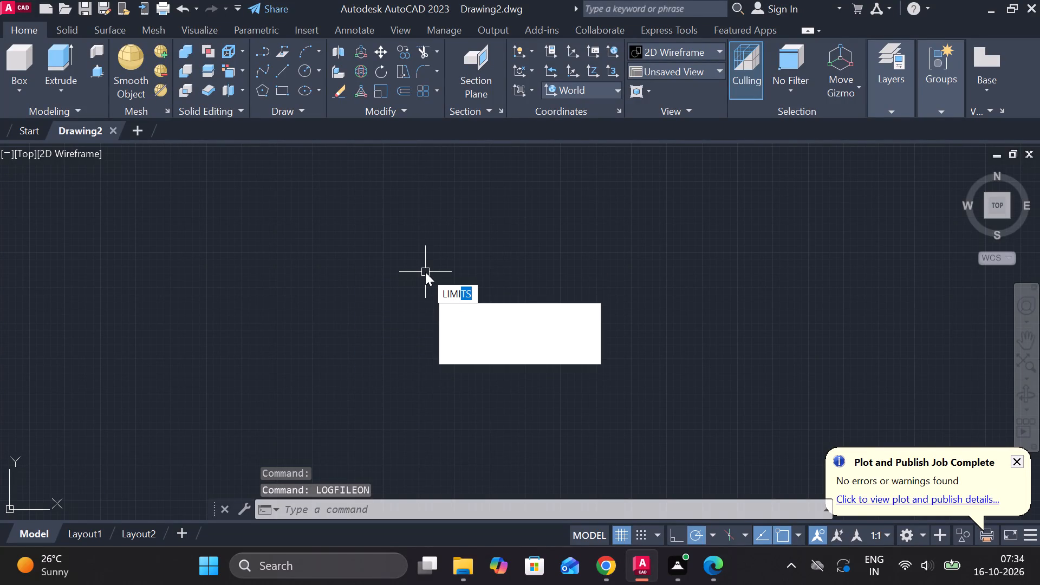
{"action": "left_click", "coordinate": [456, 304]}
{"action": "type", "text": "0,0"}
{"action": "key", "text": "Return"}
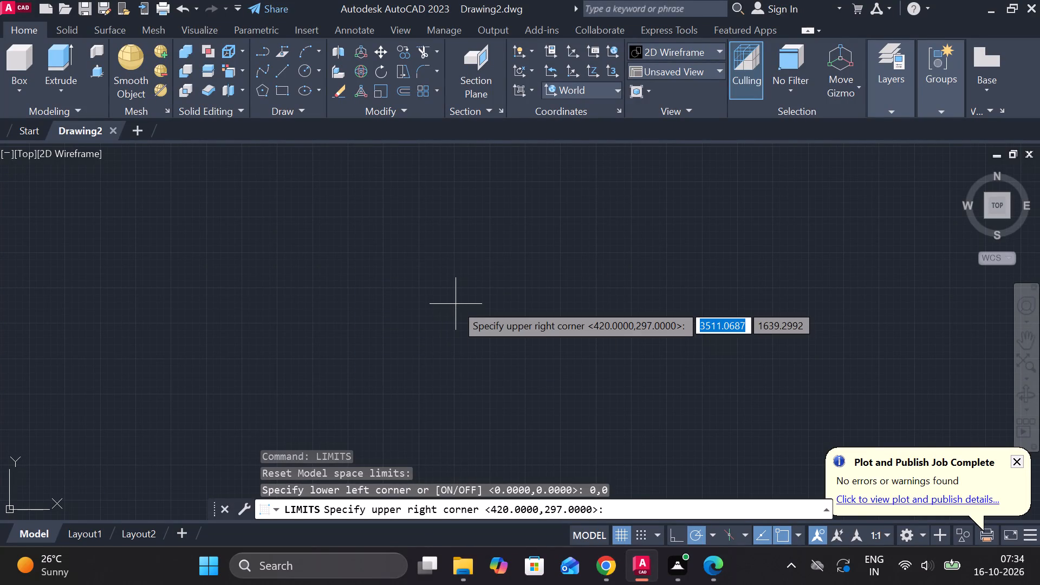
{"action": "type", "text": "297,210"}
{"action": "key", "text": "Return"}
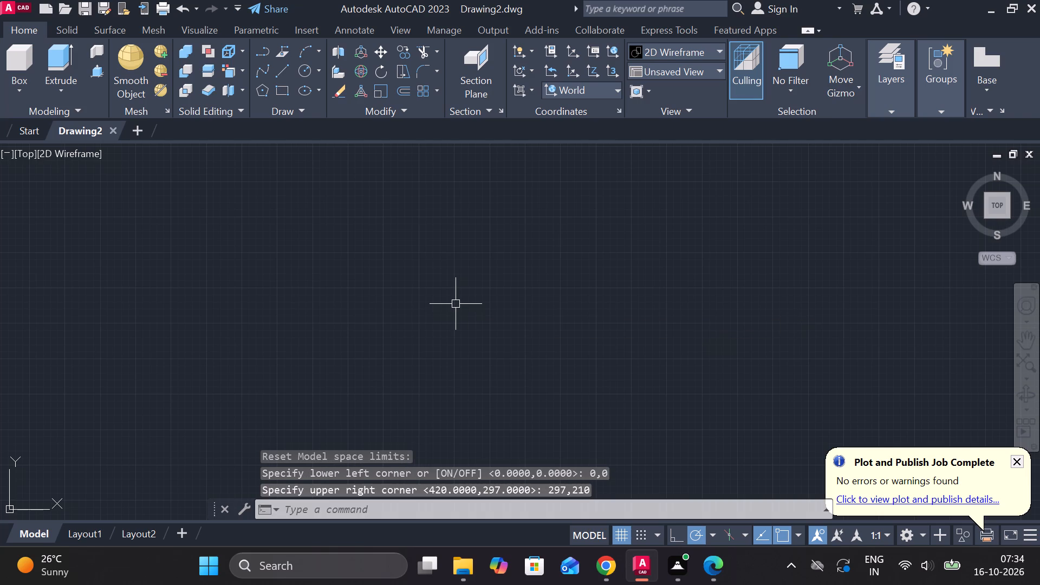
{"action": "type", "text": "Z E"}
{"action": "key", "text": "space"}
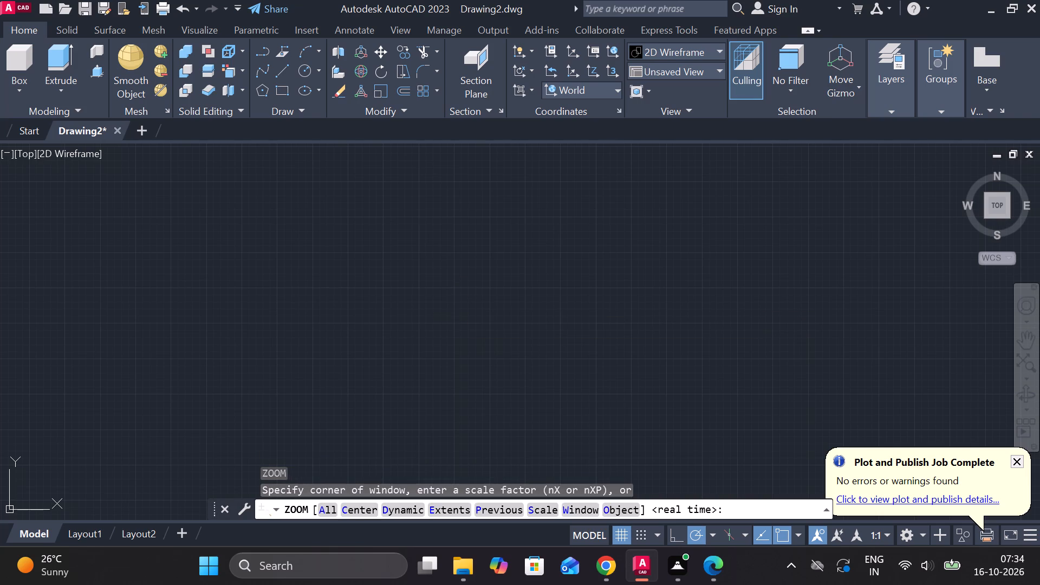
Set the drawing units' length precision to one decimal place (0.0).
{"action": "type", "text": "UNI"}
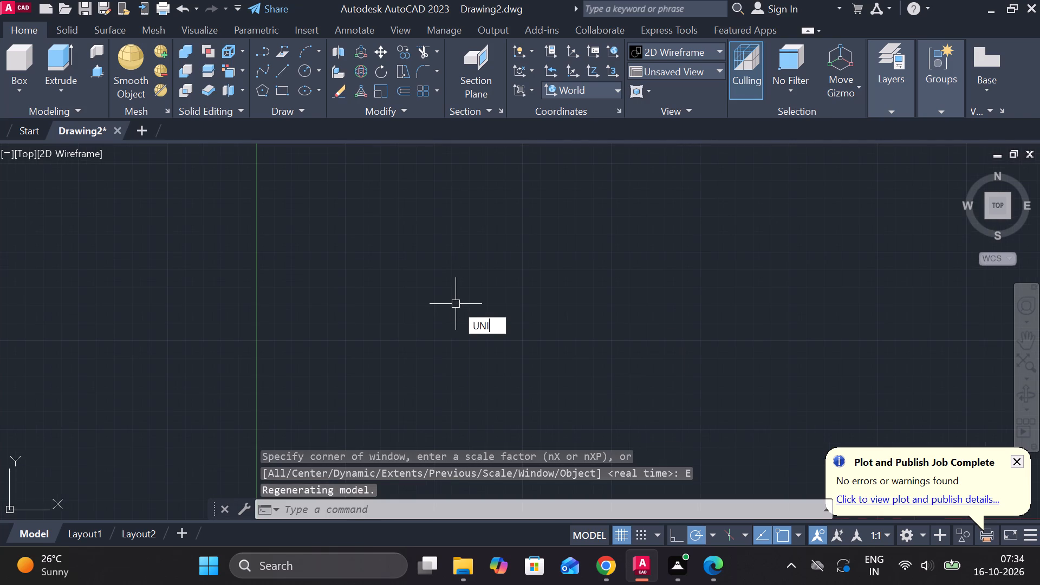
{"action": "left_click", "coordinate": [505, 371]}
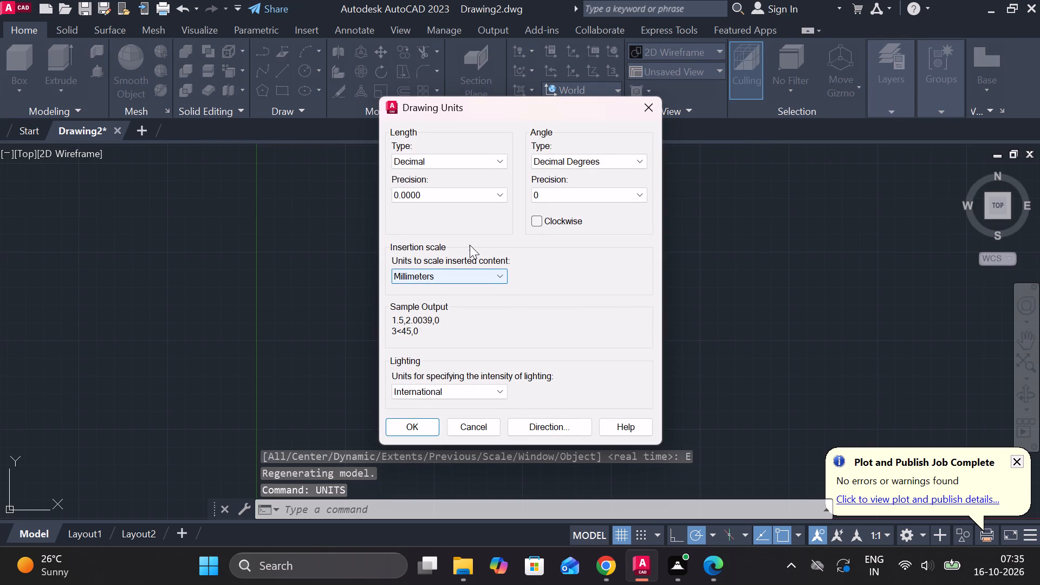
{"action": "left_click", "coordinate": [479, 199]}
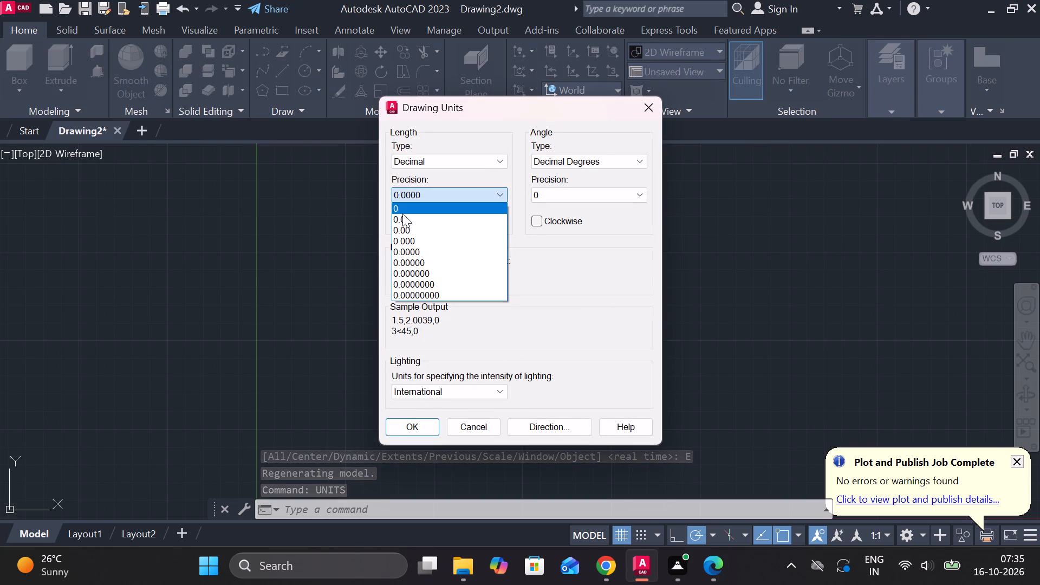
{"action": "left_click", "coordinate": [401, 218]}
{"action": "left_click", "coordinate": [430, 428]}
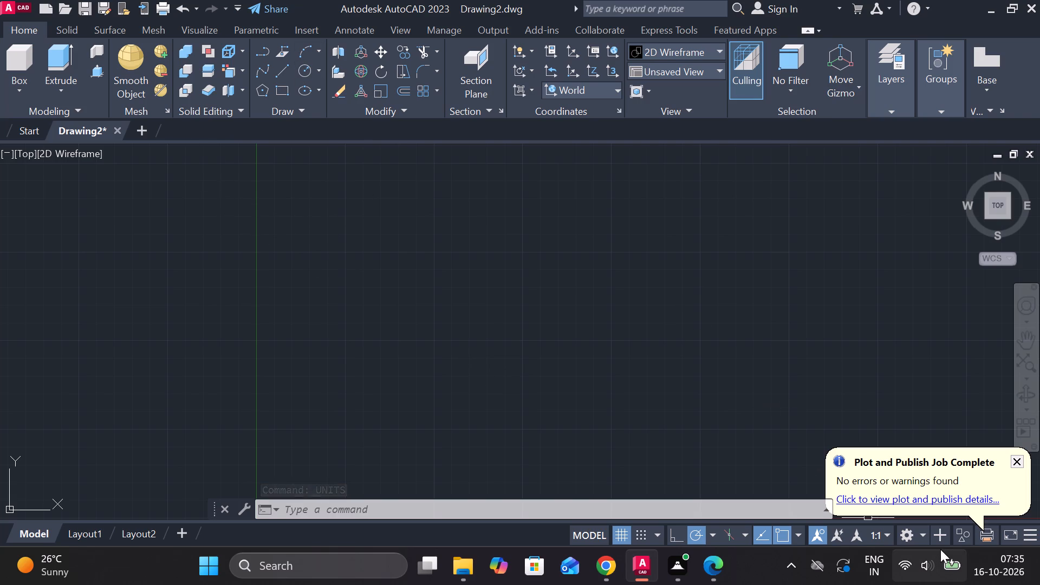
Switch the workspace to Drafting & Annotation.
{"action": "left_click", "coordinate": [922, 536]}
{"action": "left_click", "coordinate": [934, 391]}
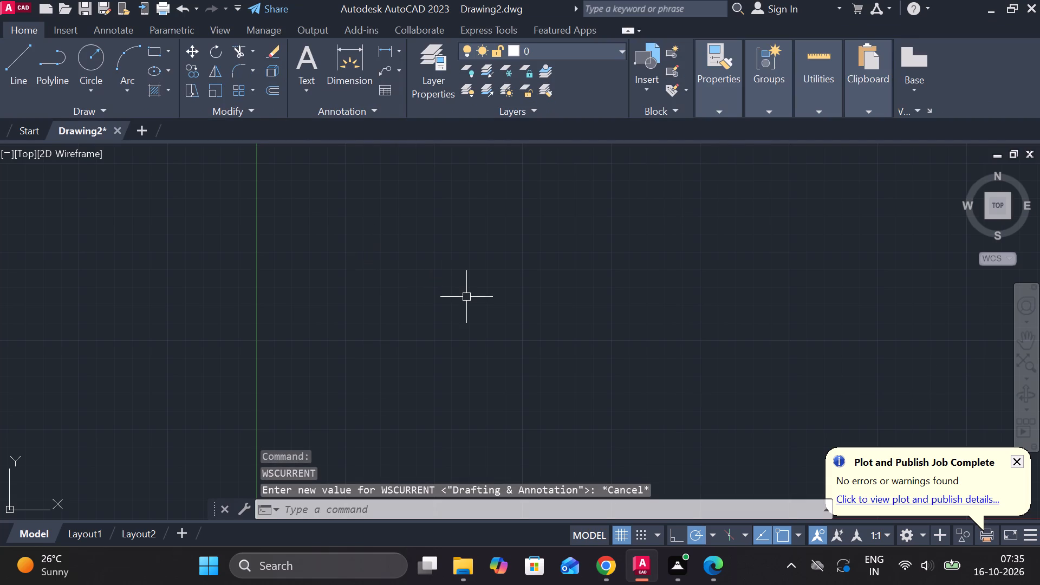
Run LOGFILEON again to keep command logging on in the new workspace.
{"action": "type", "text": "LOG"}
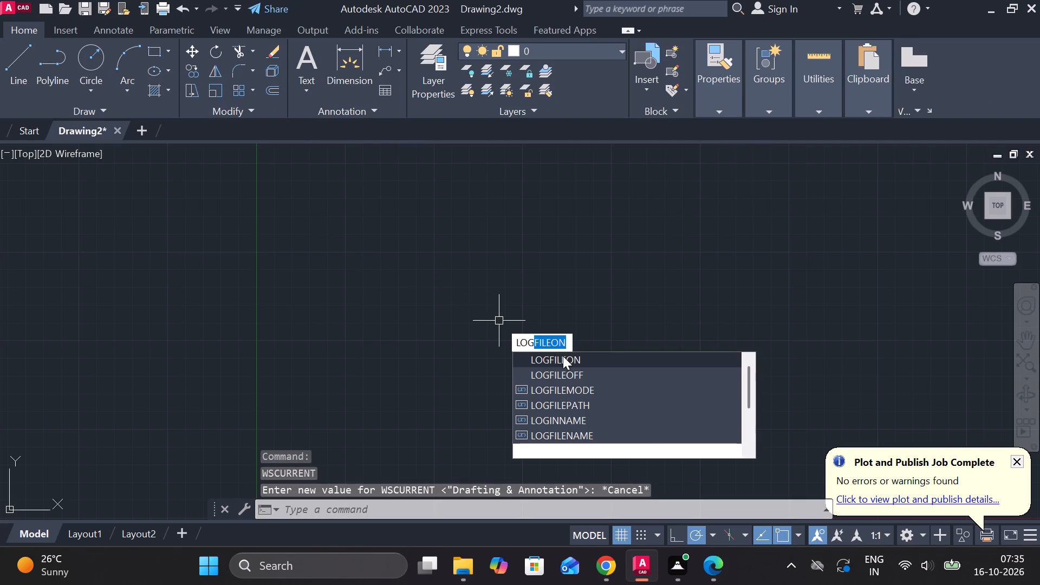
{"action": "left_click", "coordinate": [564, 359]}
Re-enter the model space limits with lower left corner 0,0 and upper right corner 297,210.
{"action": "type", "text": "LIMITS"}
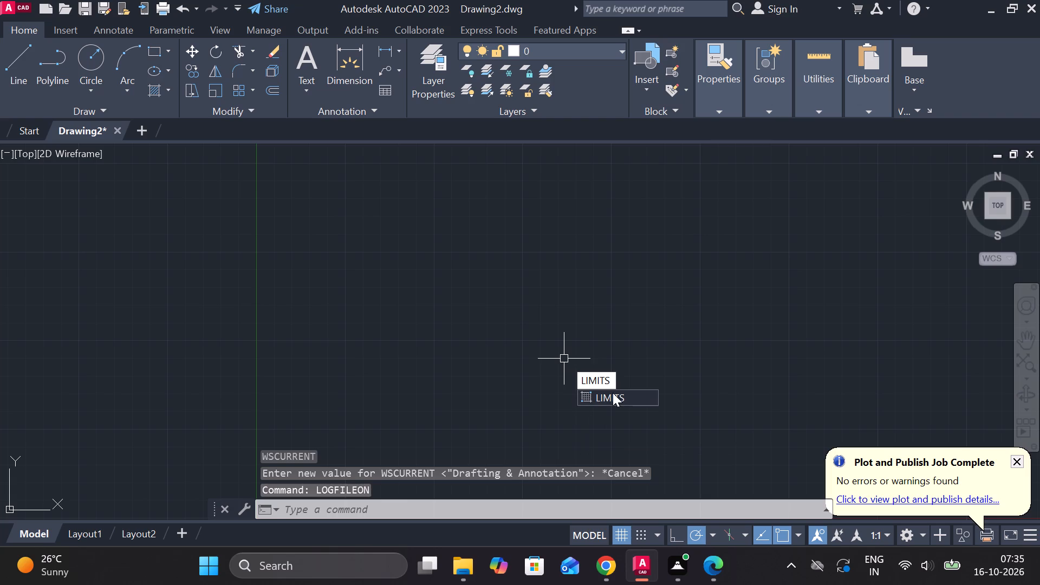
{"action": "left_click", "coordinate": [613, 393]}
{"action": "type", "text": "0,0"}
{"action": "key", "text": "Return"}
{"action": "type", "text": "297,21R0"}
{"action": "key", "text": "Return"}
{"action": "key", "text": "BackSpace"}
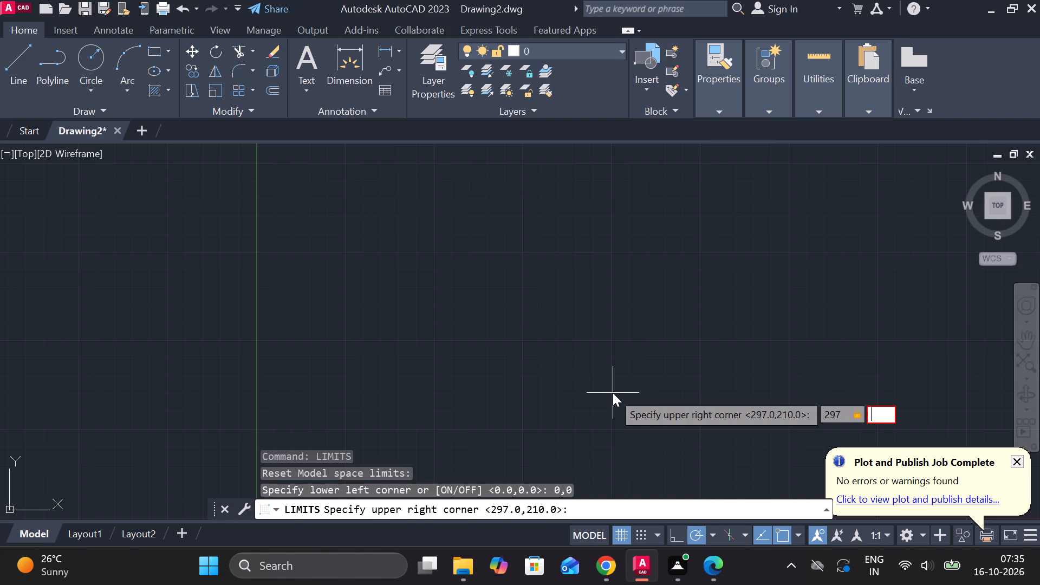
{"action": "type", "text": "210"}
{"action": "key", "text": "Return"}
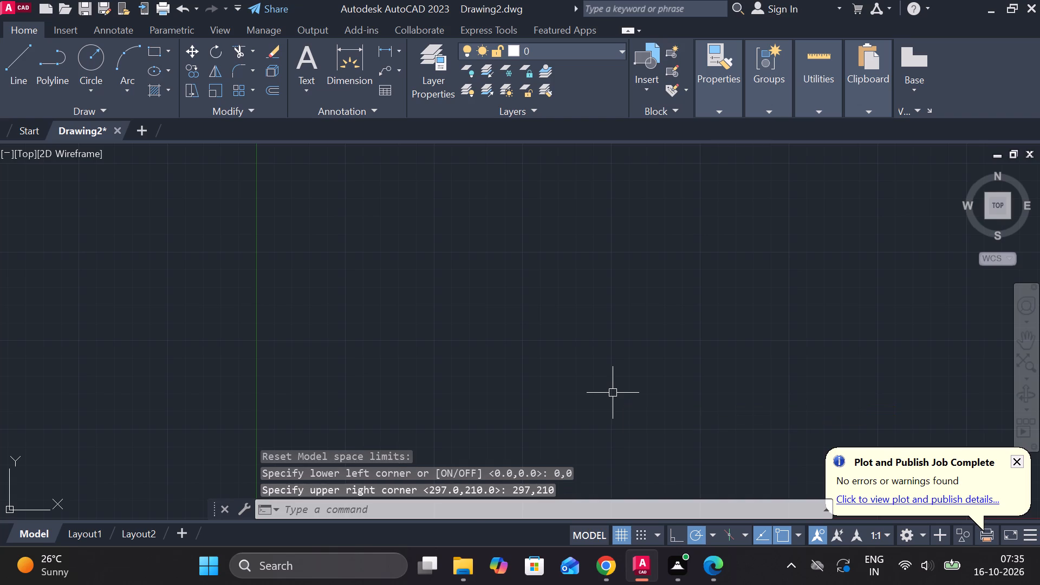
{"action": "type", "text": "Z E"}
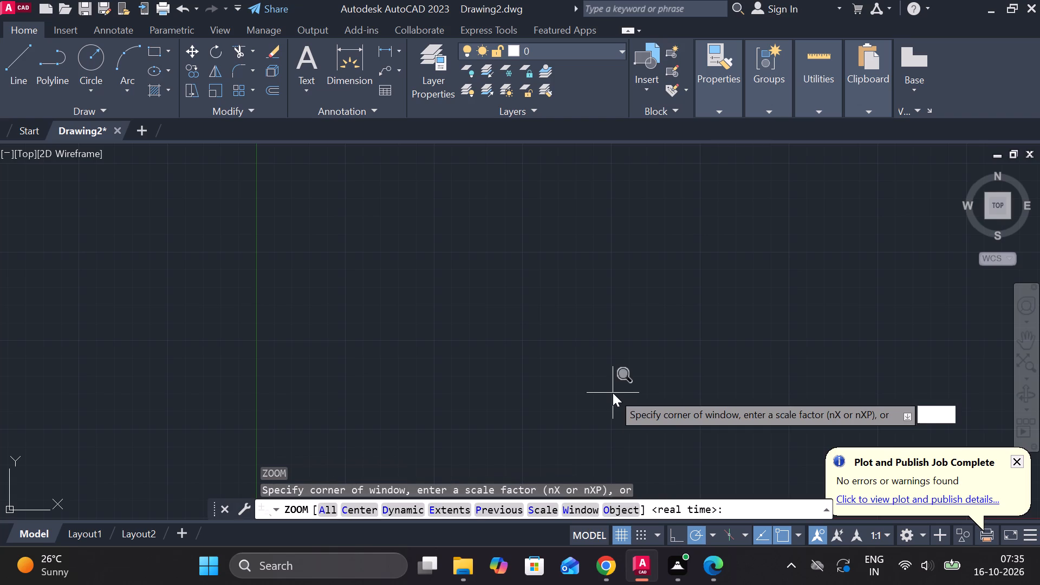
{"action": "key", "text": "space"}
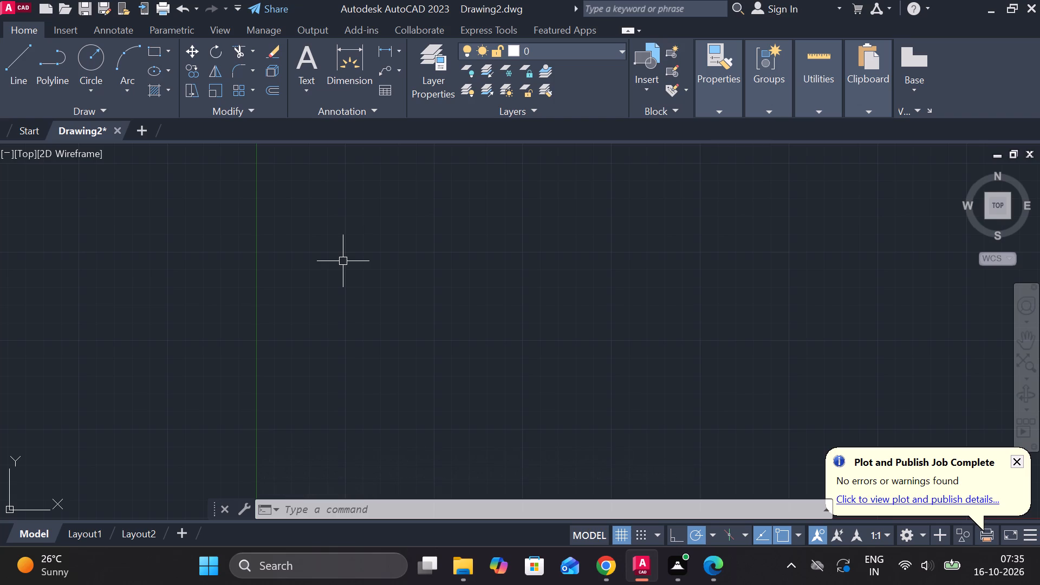
Draw a circle of diameter 78 mm centred at about 144.7, 143.7.
{"action": "type", "text": "C"}
{"action": "key", "text": "space"}
{"action": "key", "text": "space"}
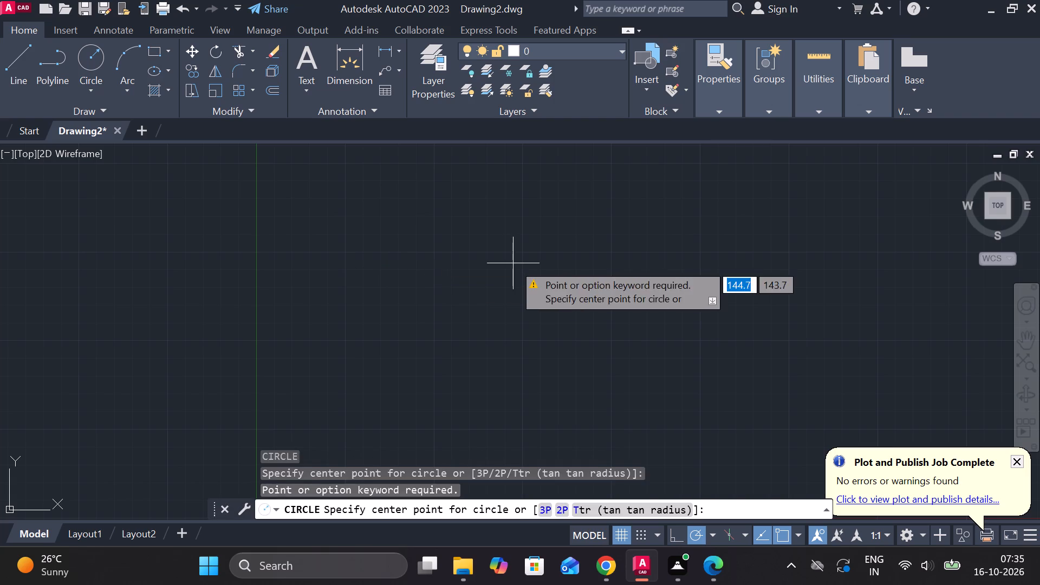
{"action": "left_click", "coordinate": [513, 263]}
{"action": "type", "text": "D"}
{"action": "key", "text": "space"}
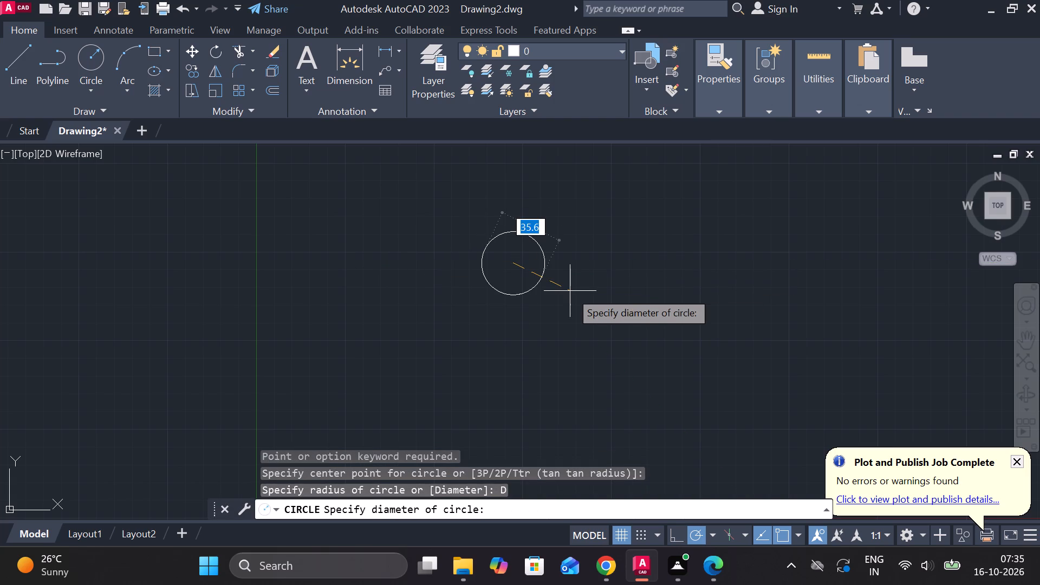
{"action": "type", "text": "78"}
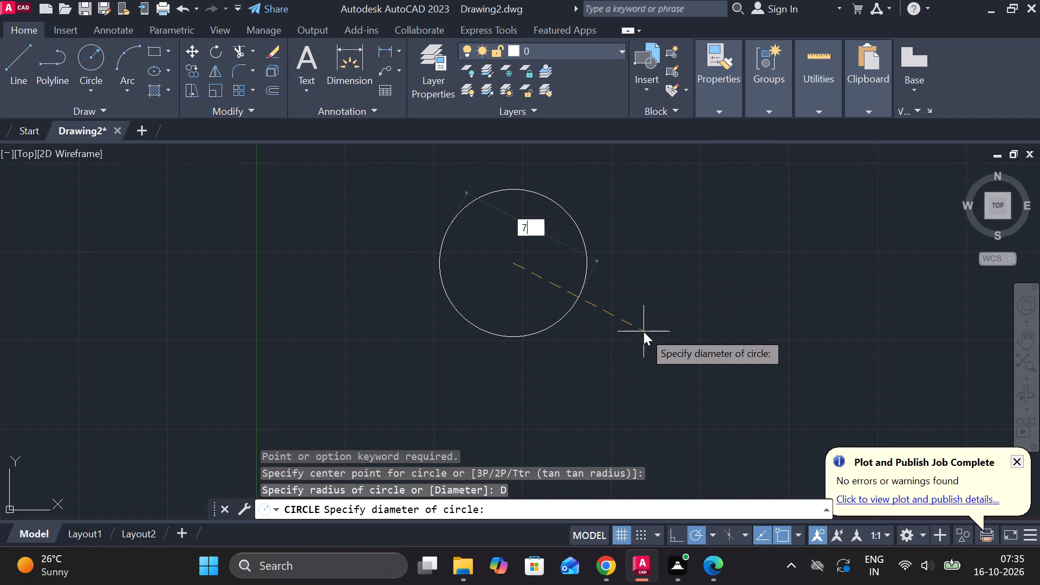
{"action": "key", "text": "space"}
Draw a concentric circle of diameter 26 mm at the centre of the 78 mm circle.
{"action": "scroll", "coordinate": [565, 287], "scroll_direction": "up", "scroll_amount": 1}
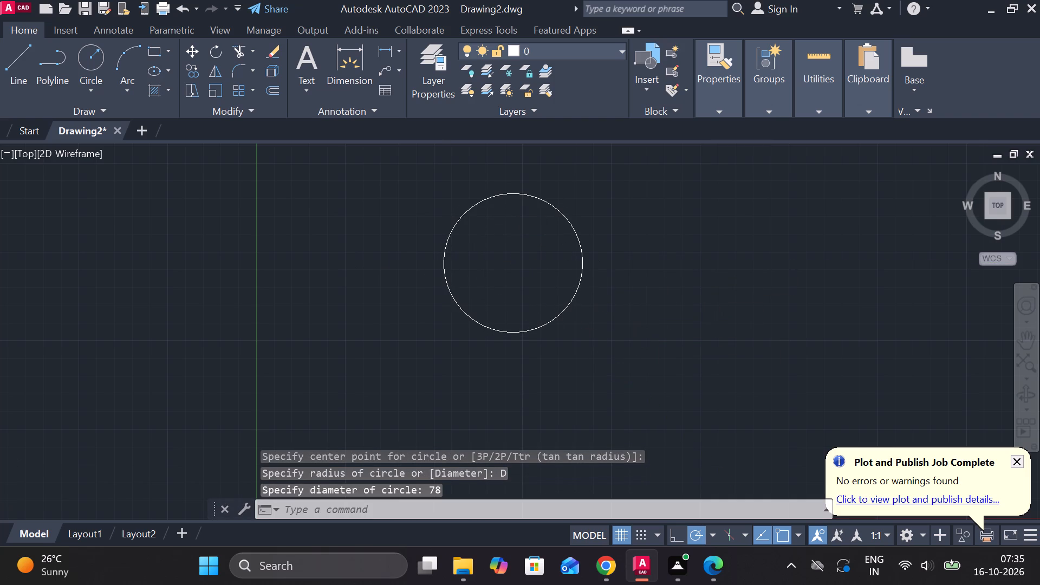
{"action": "type", "text": "C"}
{"action": "key", "text": "space"}
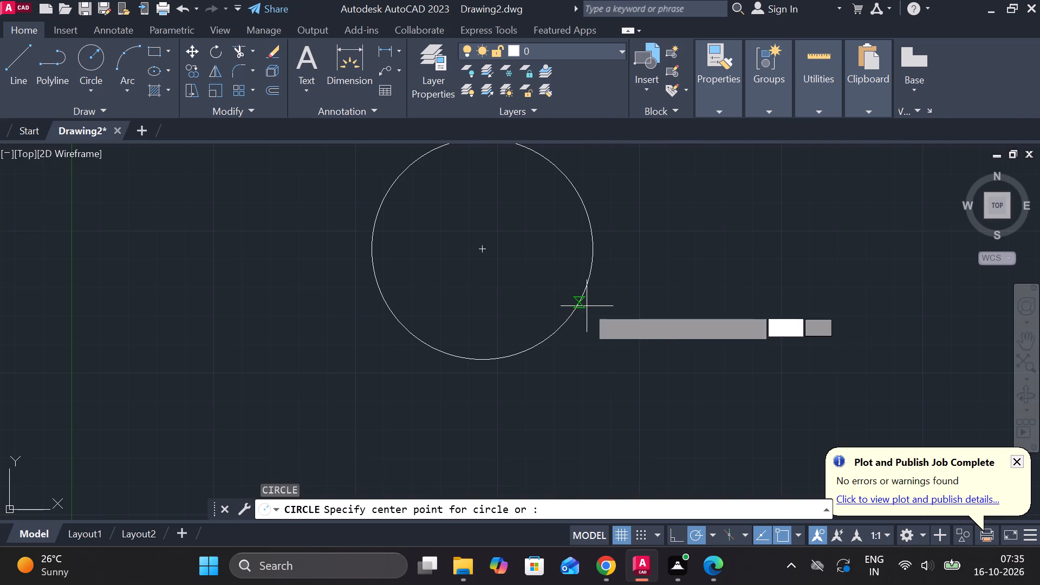
{"action": "left_click", "coordinate": [483, 252]}
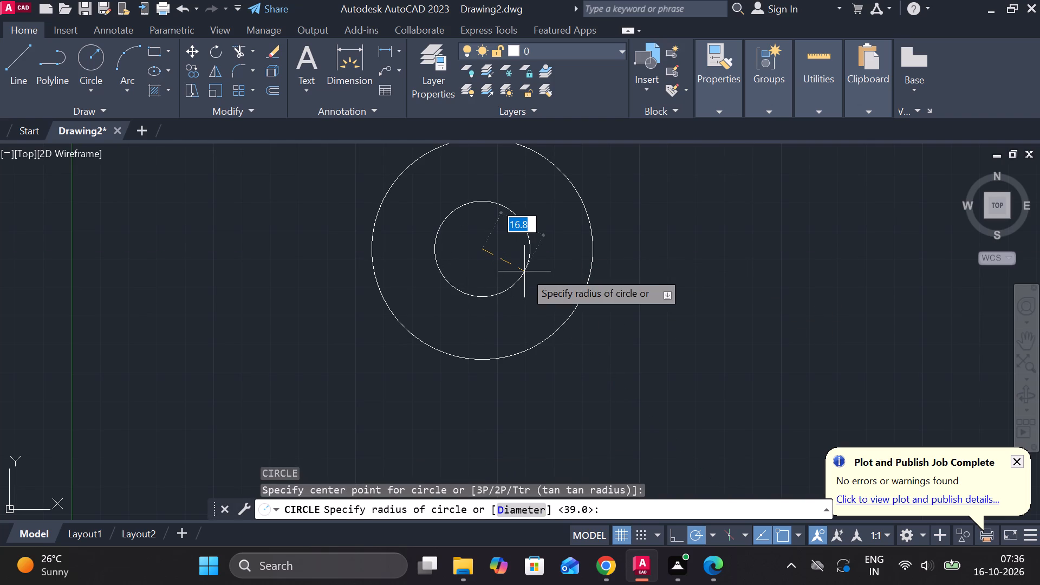
{"action": "type", "text": "D 26"}
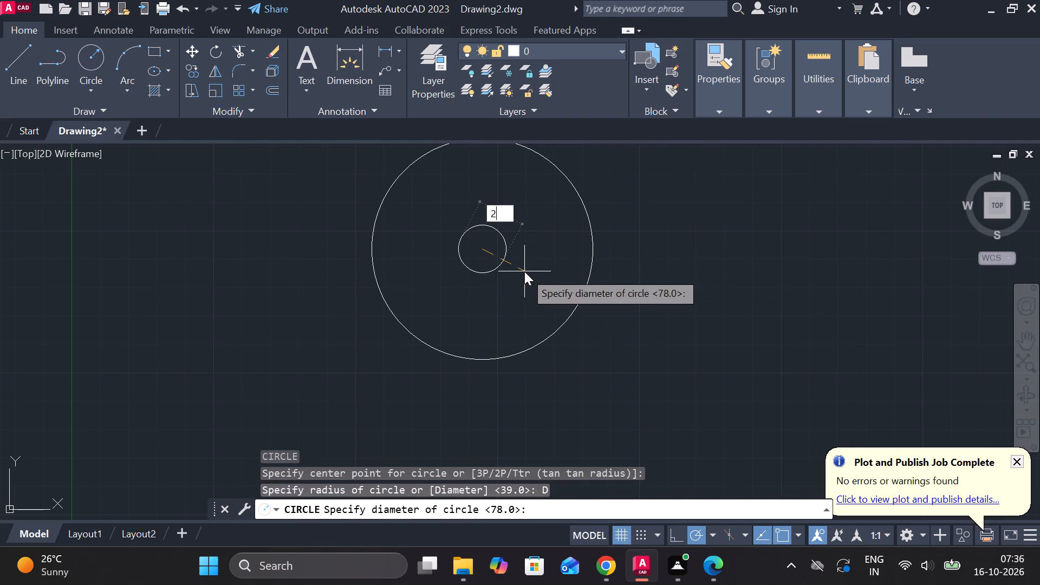
{"action": "key", "text": "space"}
Draw another concentric circle of diameter 52 mm from the same centre.
{"action": "type", "text": "C"}
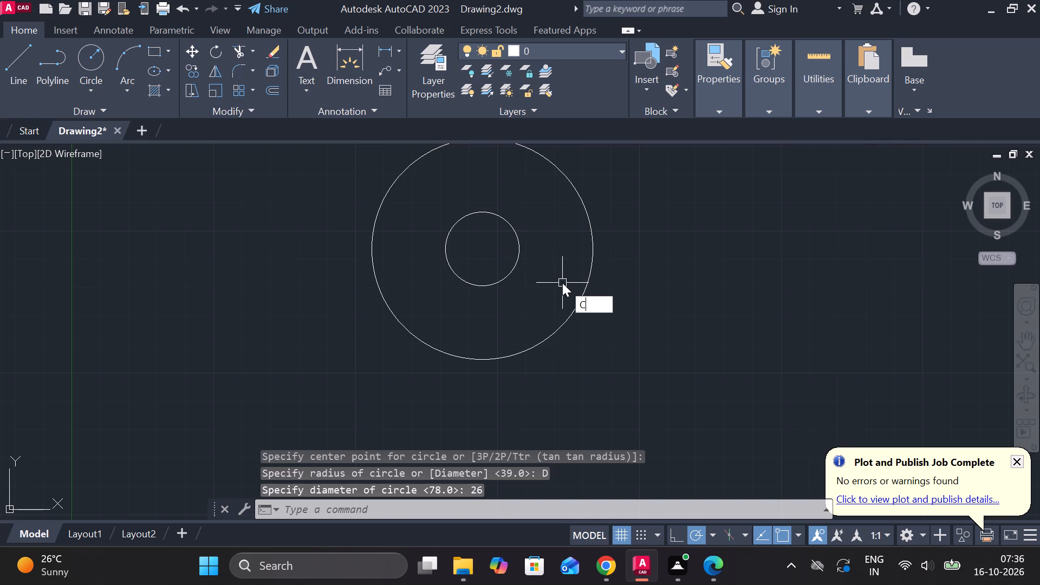
{"action": "key", "text": "space"}
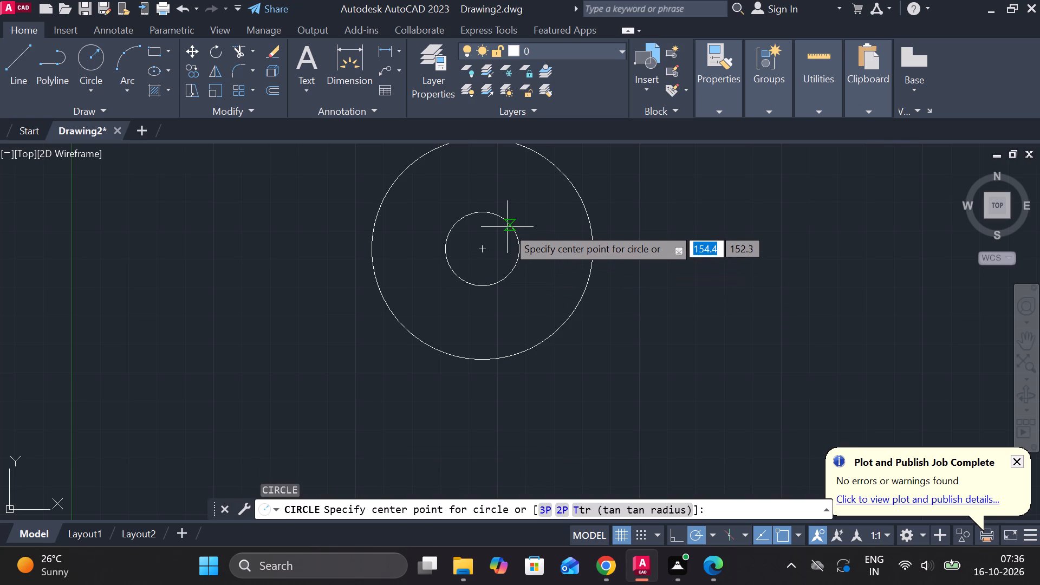
{"action": "left_click", "coordinate": [481, 253]}
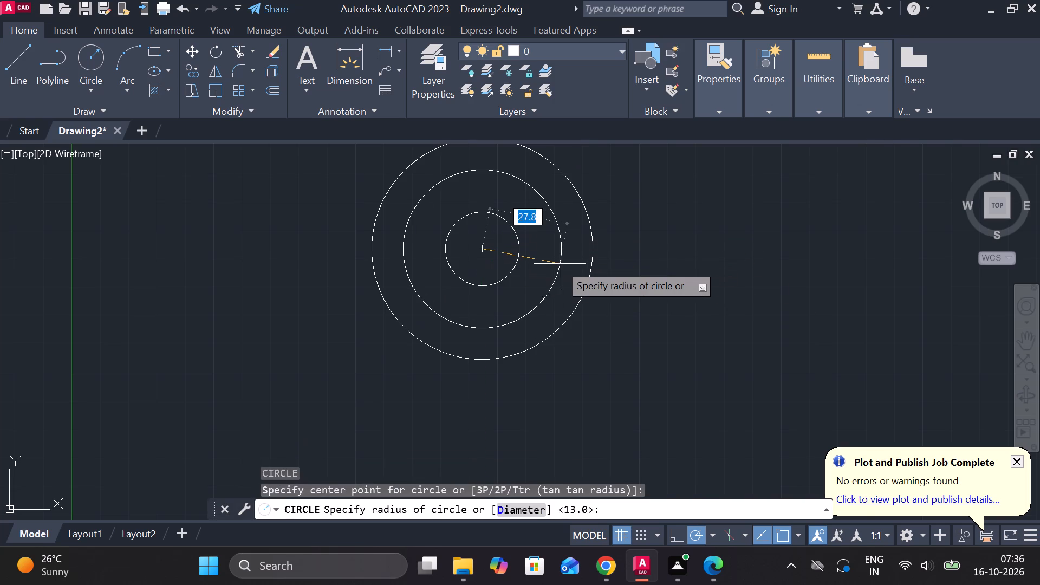
{"action": "type", "text": "D"}
{"action": "key", "text": "space"}
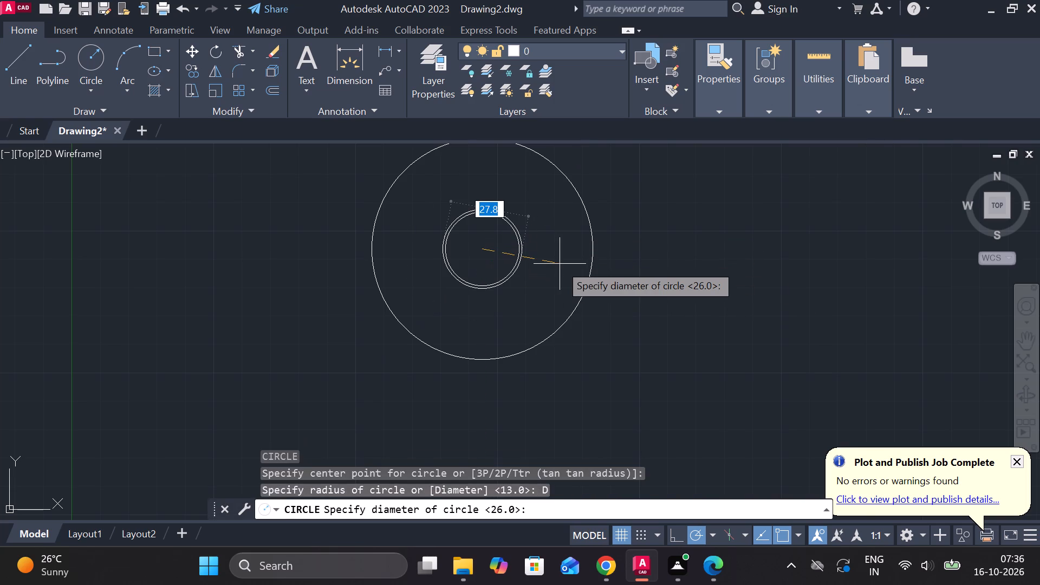
{"action": "type", "text": "52"}
{"action": "key", "text": "space"}
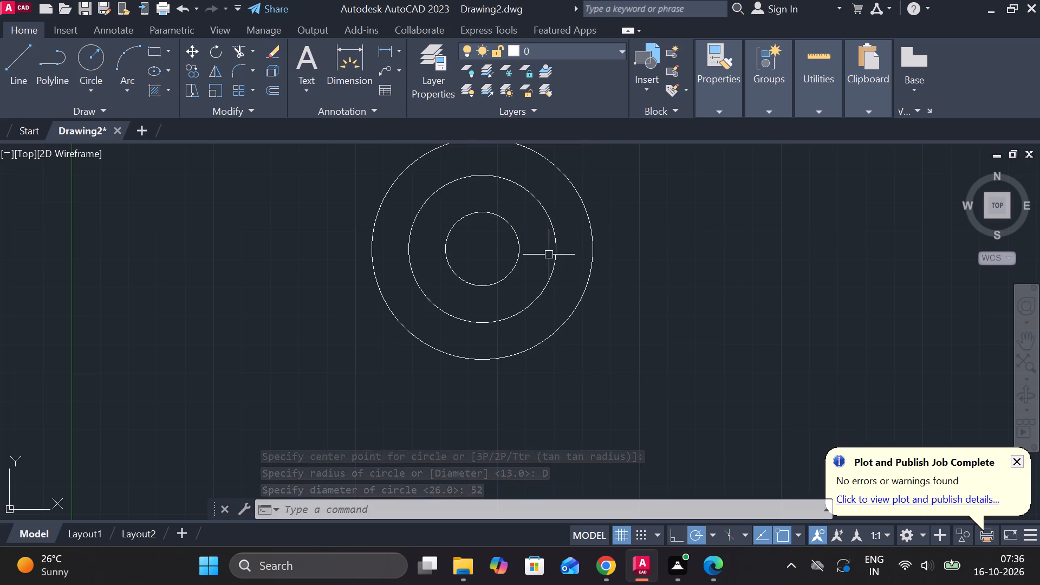
Draw a 10 mm diameter hole circle centred on the top quadrant of the 52 mm circle.
{"action": "type", "text": "C"}
{"action": "key", "text": "space"}
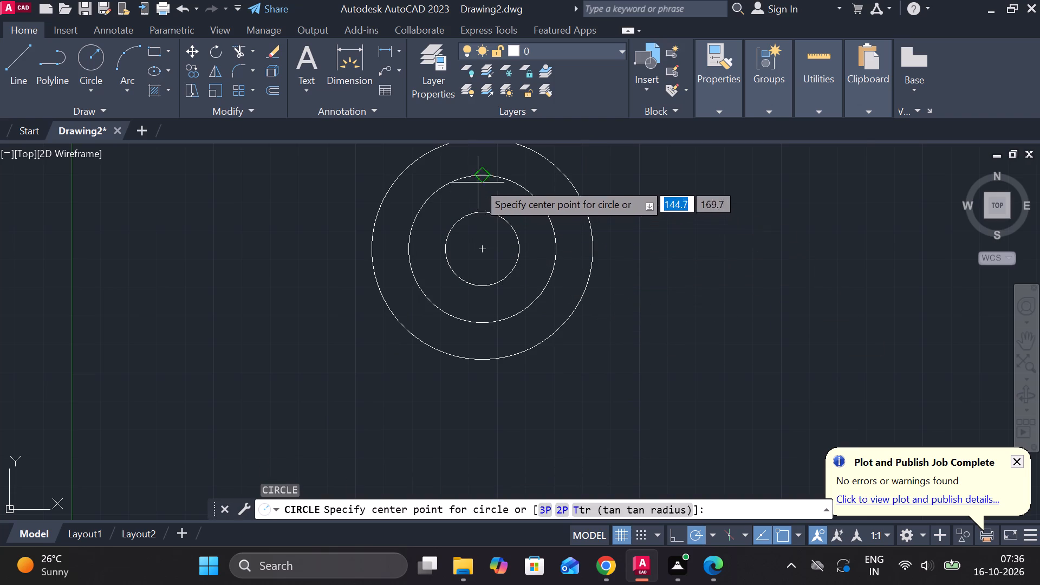
{"action": "left_click", "coordinate": [484, 177]}
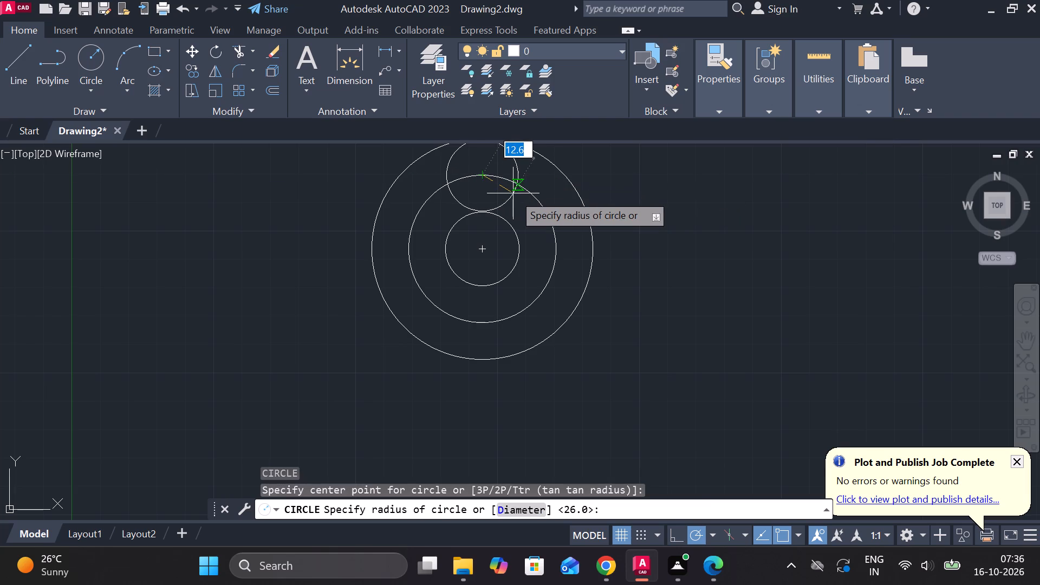
{"action": "type", "text": "D"}
{"action": "key", "text": "space"}
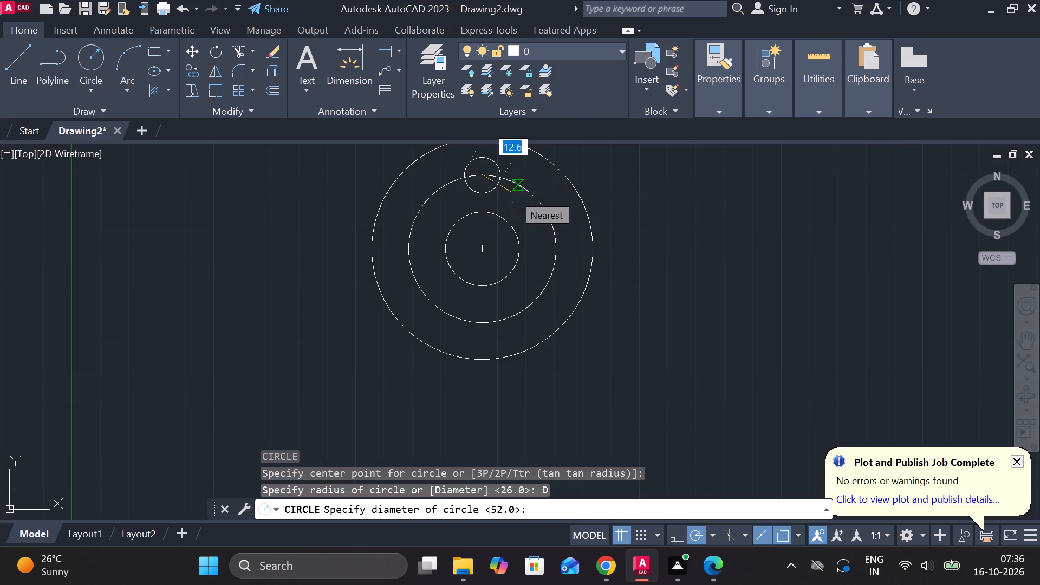
{"action": "type", "text": "10"}
{"action": "key", "text": "Return"}
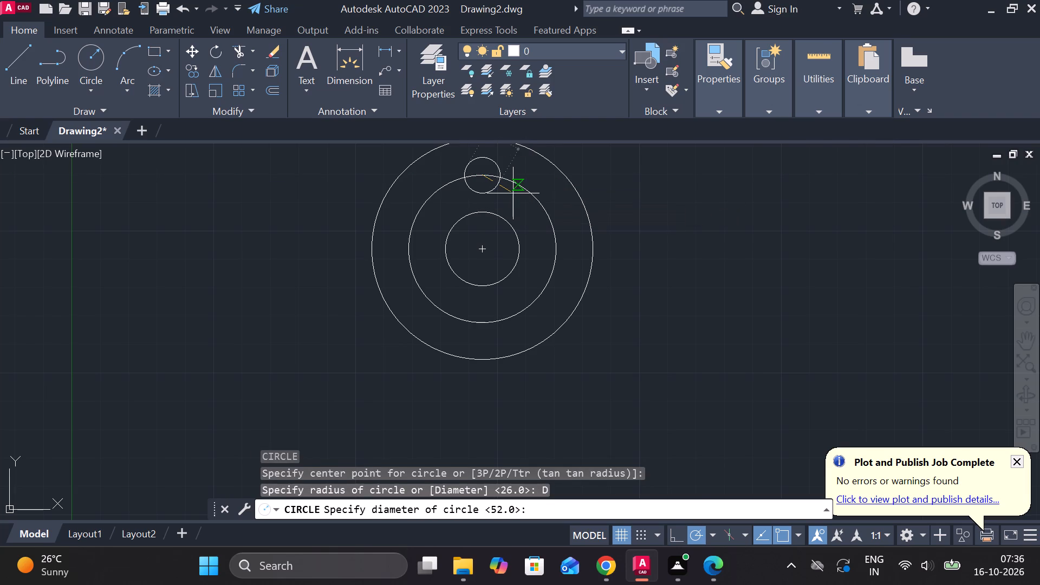
Create a polar array of the 10 mm hole circle about the flange centre with 5 items over 360 degrees.
{"action": "left_click", "coordinate": [496, 167]}
{"action": "left_click", "coordinate": [251, 86]}
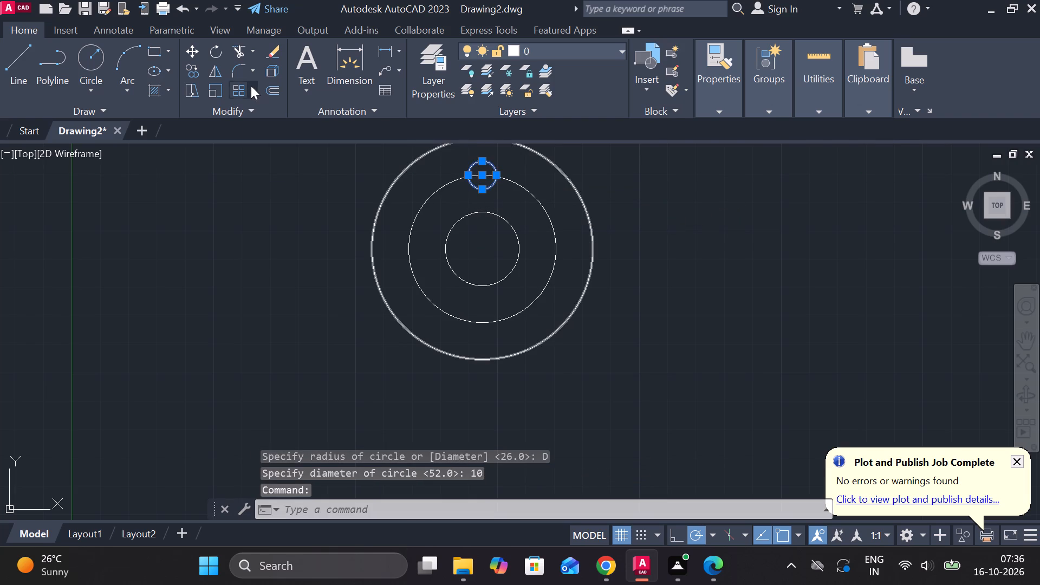
{"action": "left_click", "coordinate": [276, 177]}
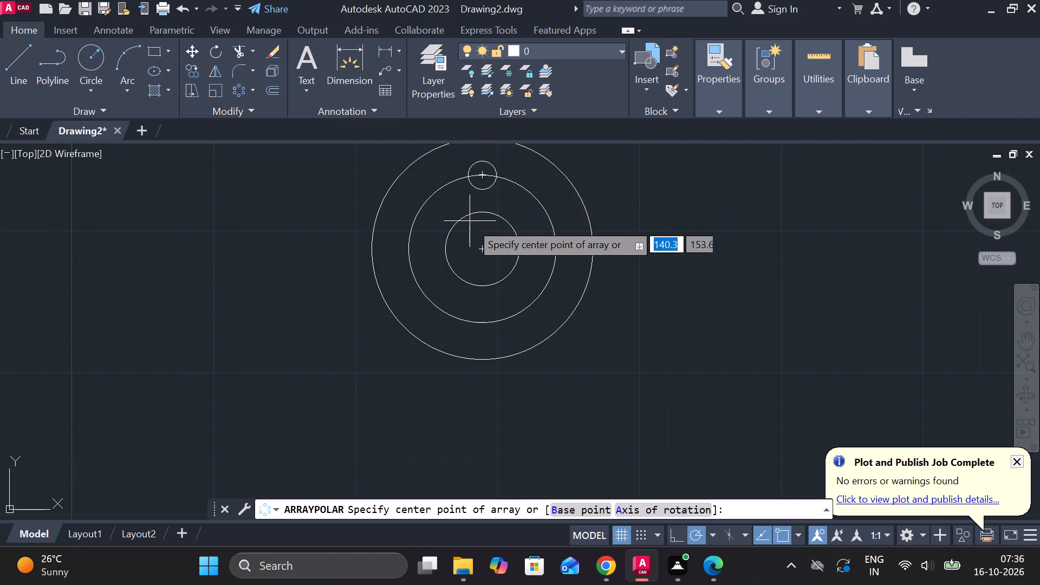
{"action": "left_click", "coordinate": [483, 249]}
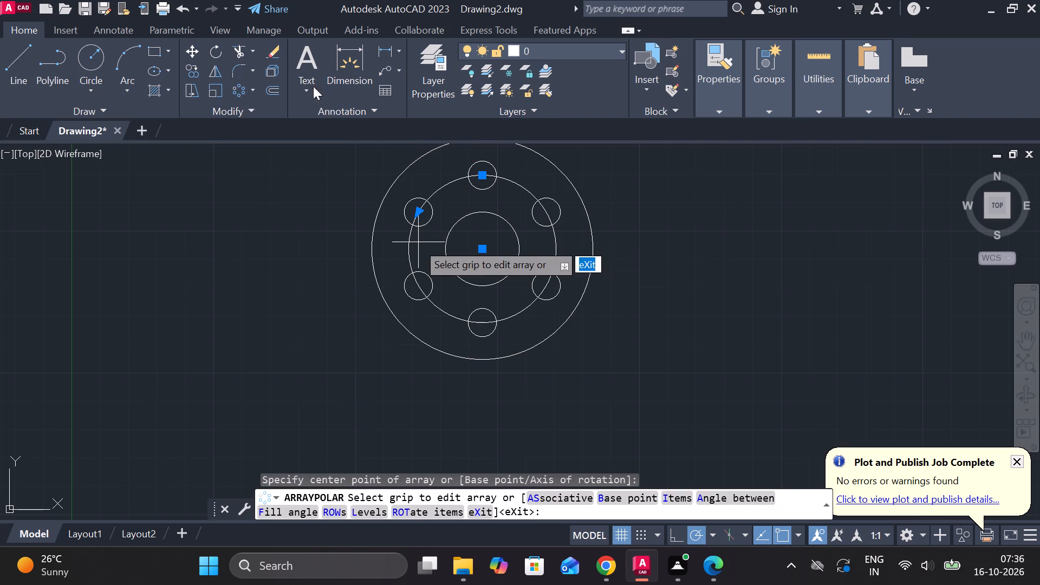
{"action": "left_click", "coordinate": [174, 60]}
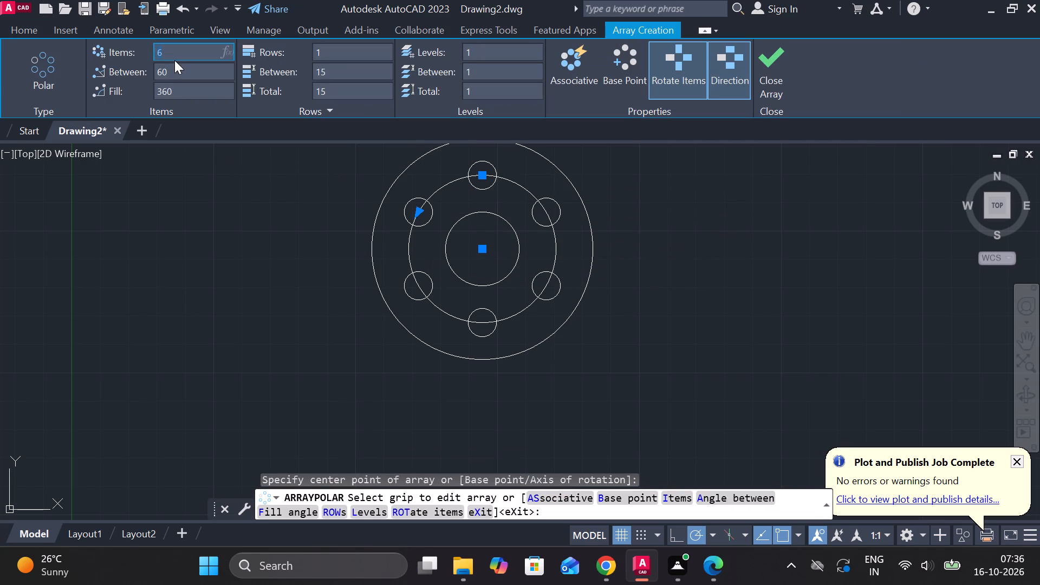
{"action": "key", "text": "5"}
{"action": "key", "text": "Return"}
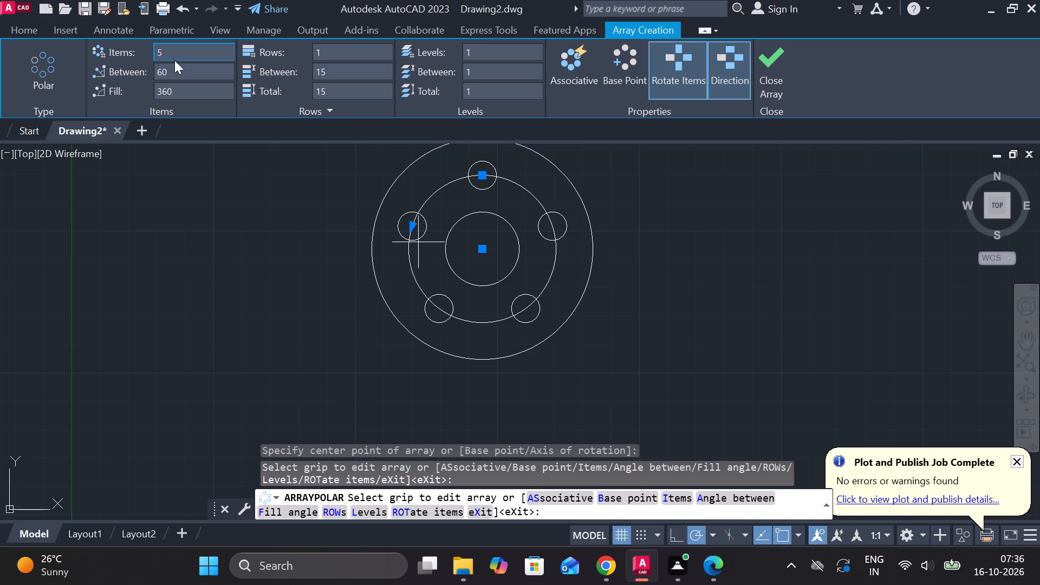
{"action": "left_click", "coordinate": [771, 58]}
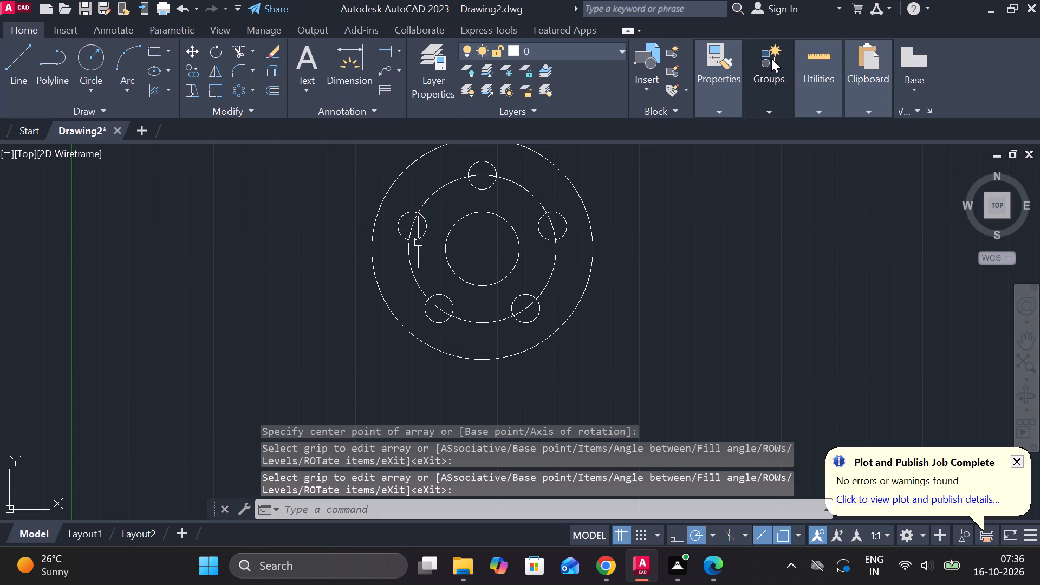
Load the ACAD_ISO02W100 ISO dash linetype into the drawing.
{"action": "left_click", "coordinate": [712, 134]}
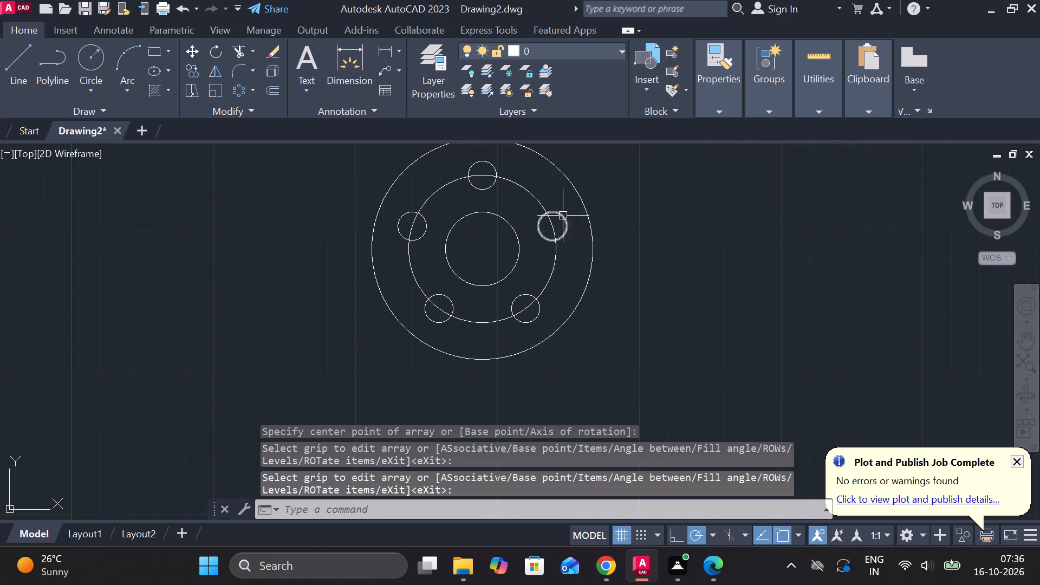
{"action": "left_click", "coordinate": [538, 199]}
{"action": "left_click", "coordinate": [716, 111]}
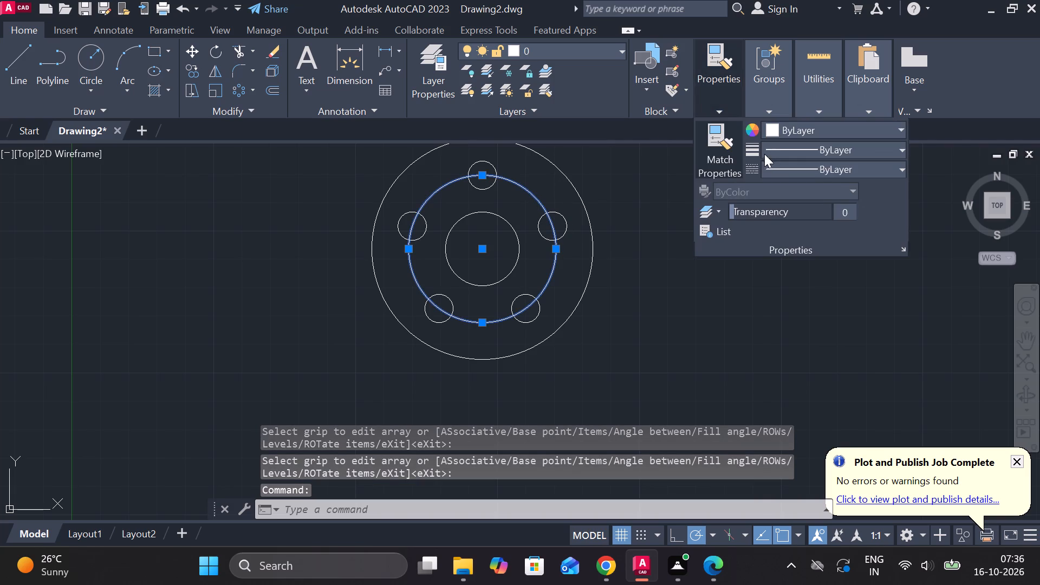
{"action": "left_click", "coordinate": [835, 171]}
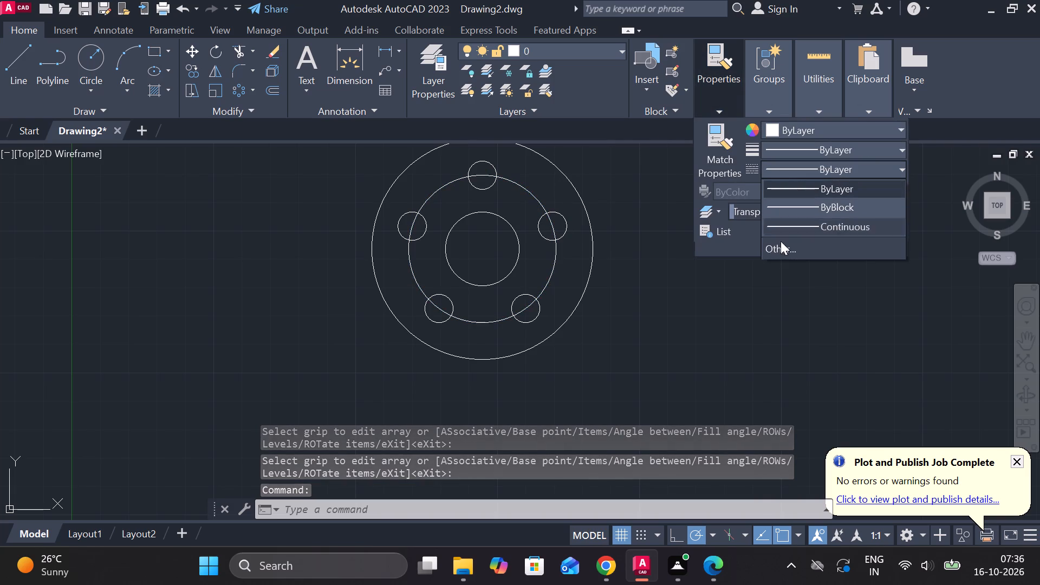
{"action": "left_click", "coordinate": [778, 246]}
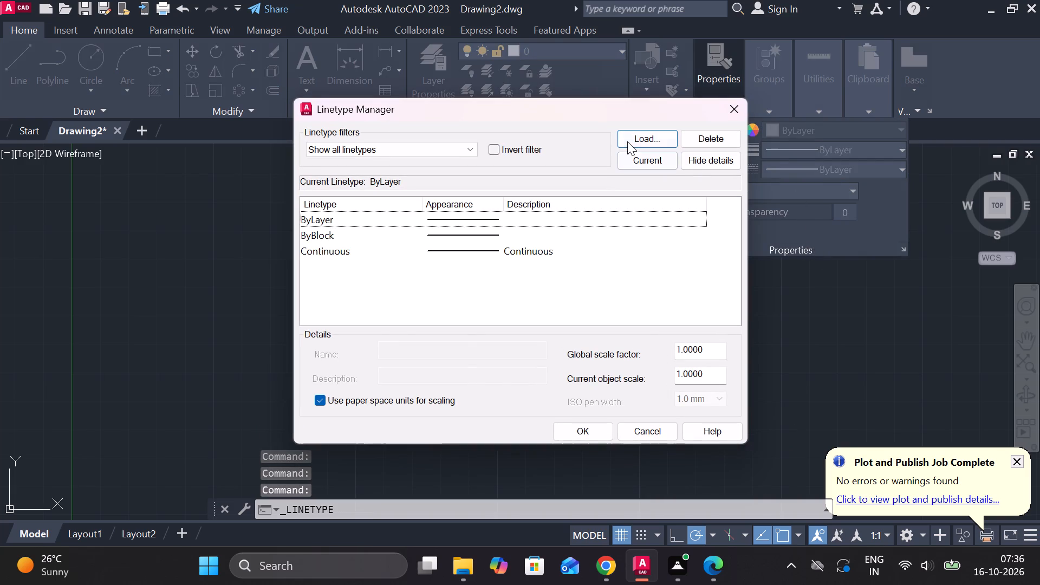
{"action": "left_click", "coordinate": [627, 141]}
{"action": "left_click", "coordinate": [513, 242]}
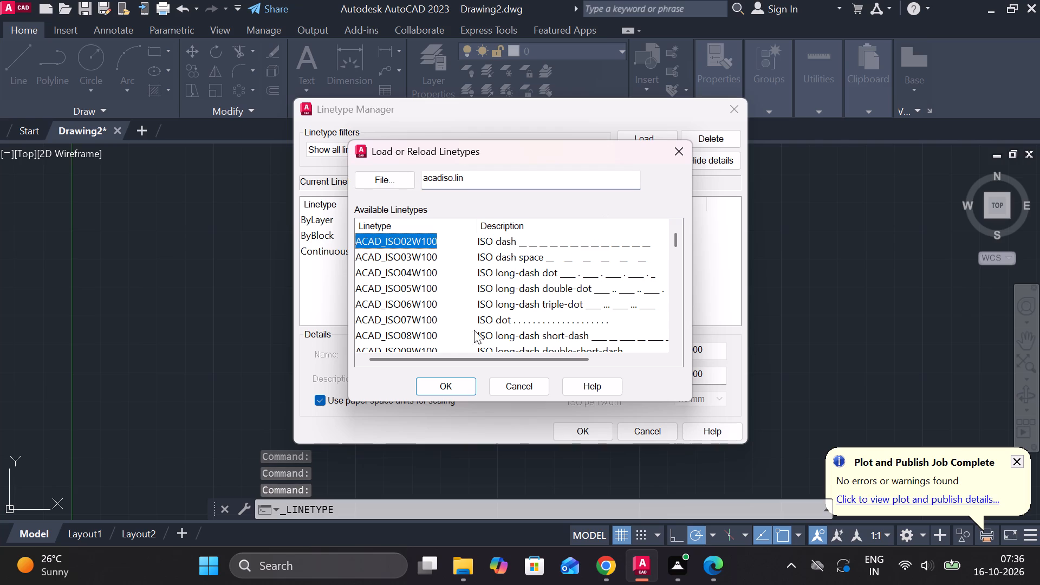
{"action": "left_click", "coordinate": [453, 386]}
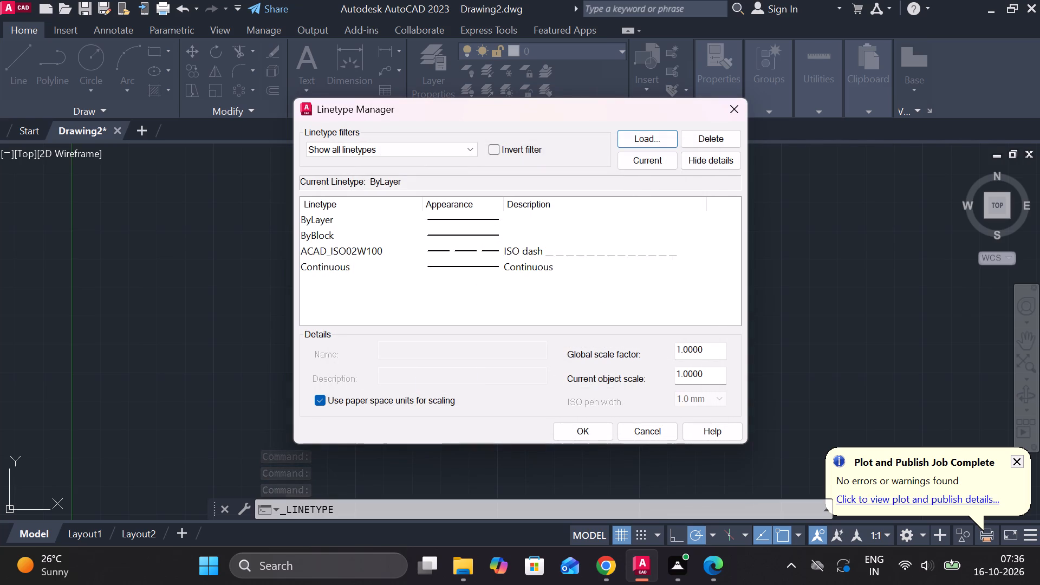
{"action": "left_click", "coordinate": [609, 426]}
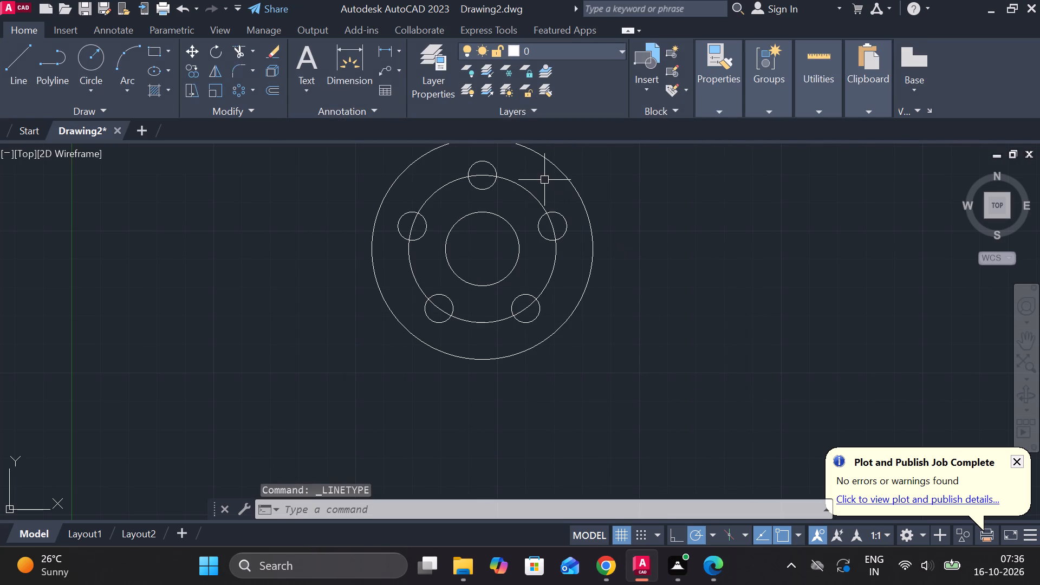
Assign the ACAD_ISO02W100 linetype to the 52 mm circle passing through the hole centres.
{"action": "left_click", "coordinate": [528, 188]}
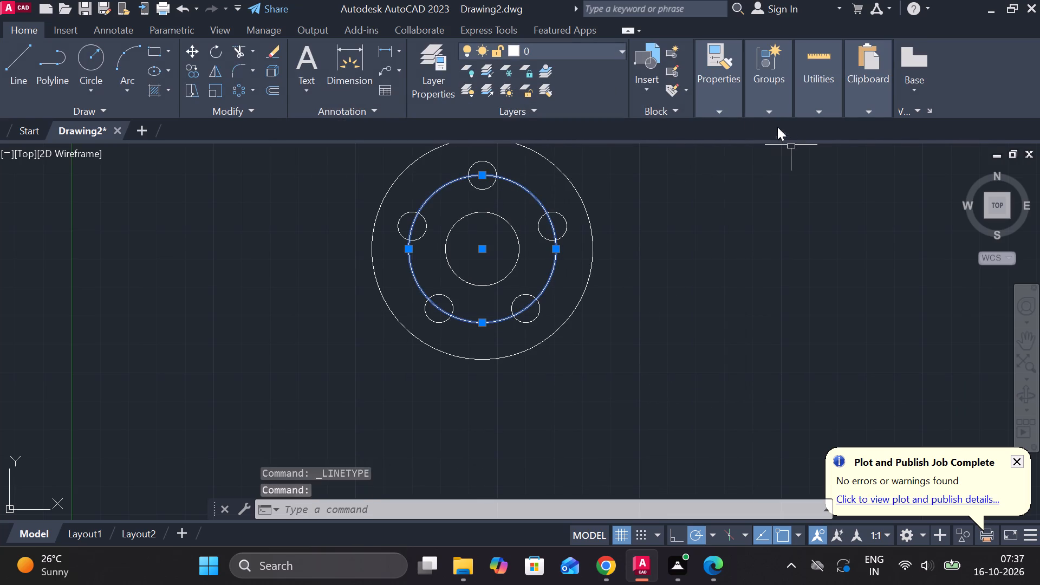
{"action": "left_click", "coordinate": [718, 110]}
{"action": "left_click", "coordinate": [834, 178]}
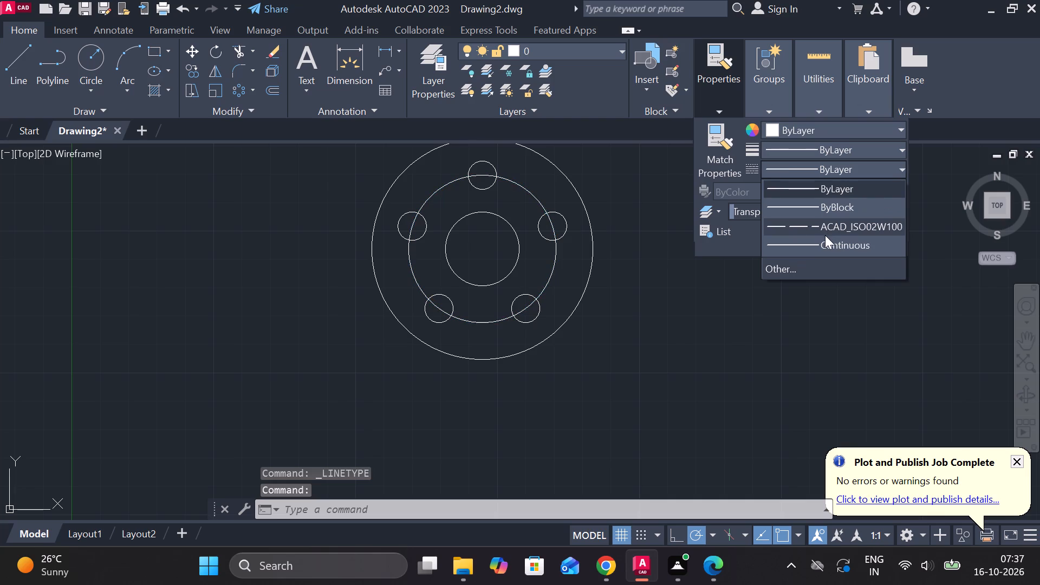
{"action": "left_click", "coordinate": [821, 232]}
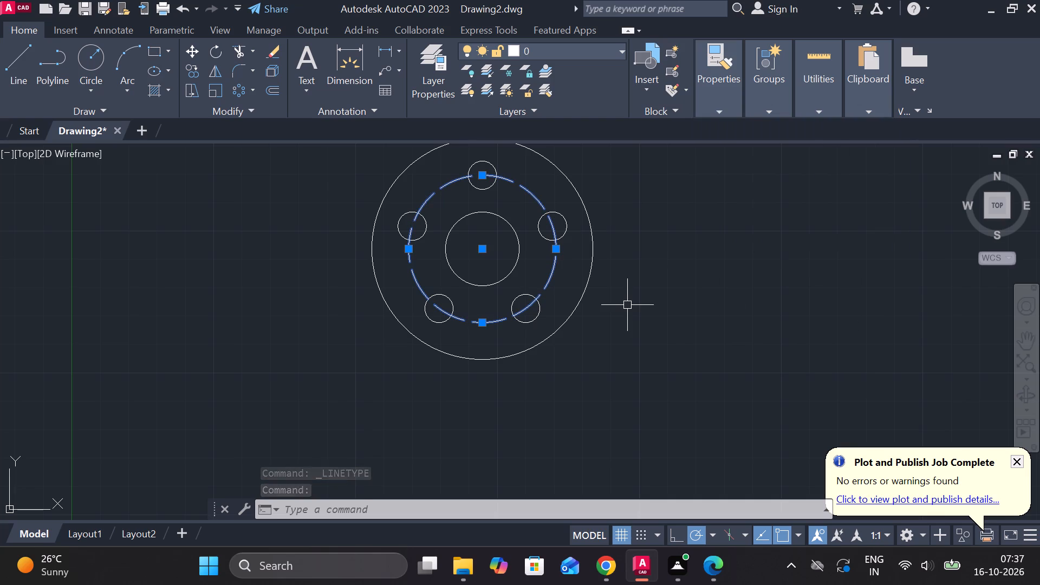
{"action": "key", "text": "Escape"}
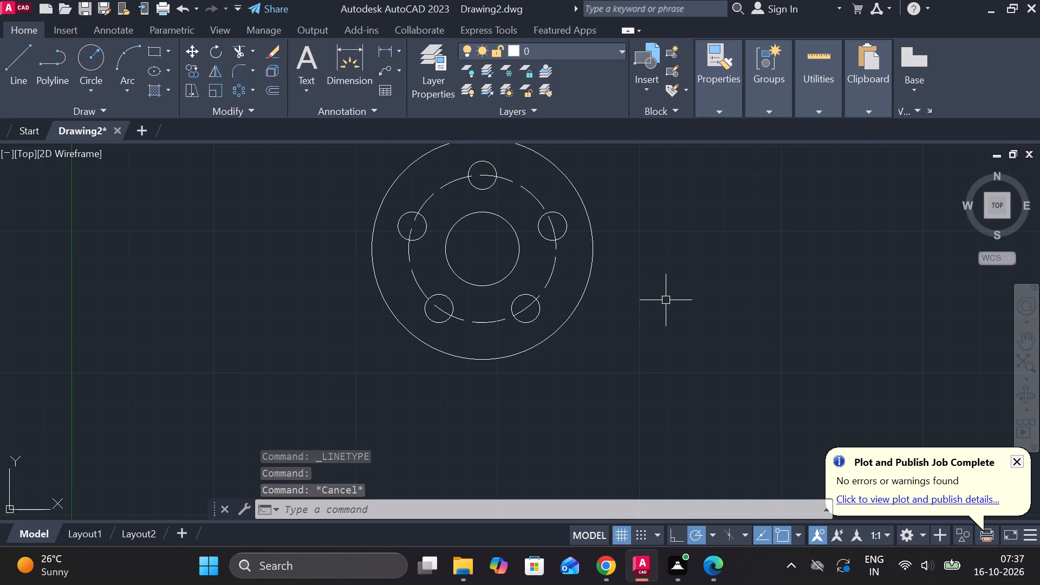
Draw two connected lines from the flange centre, 63 mm vertically down and 105 mm horizontally to the left.
{"action": "key", "text": "l"}
{"action": "key", "text": "Return"}
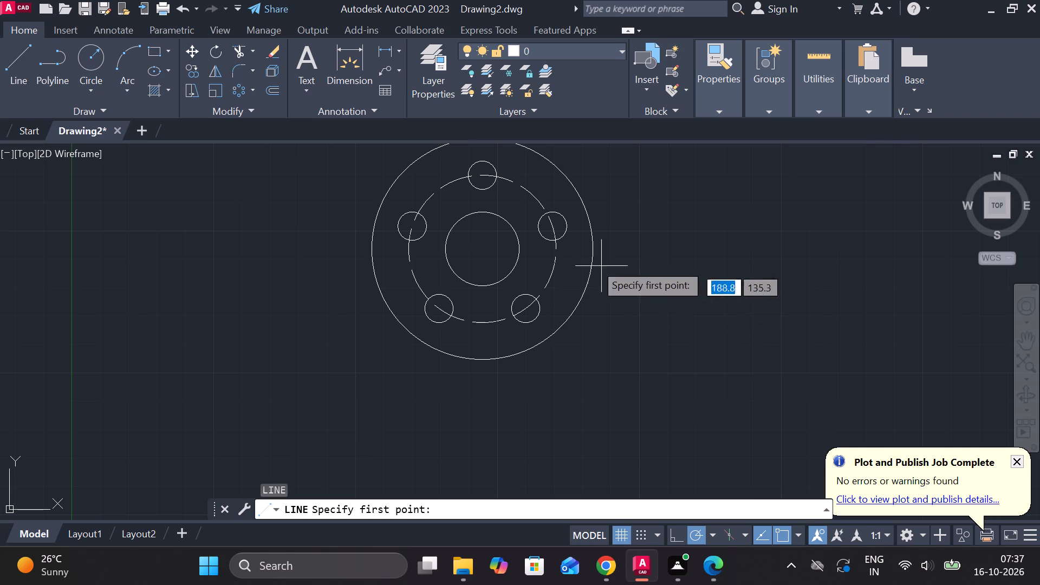
{"action": "left_click", "coordinate": [482, 255]}
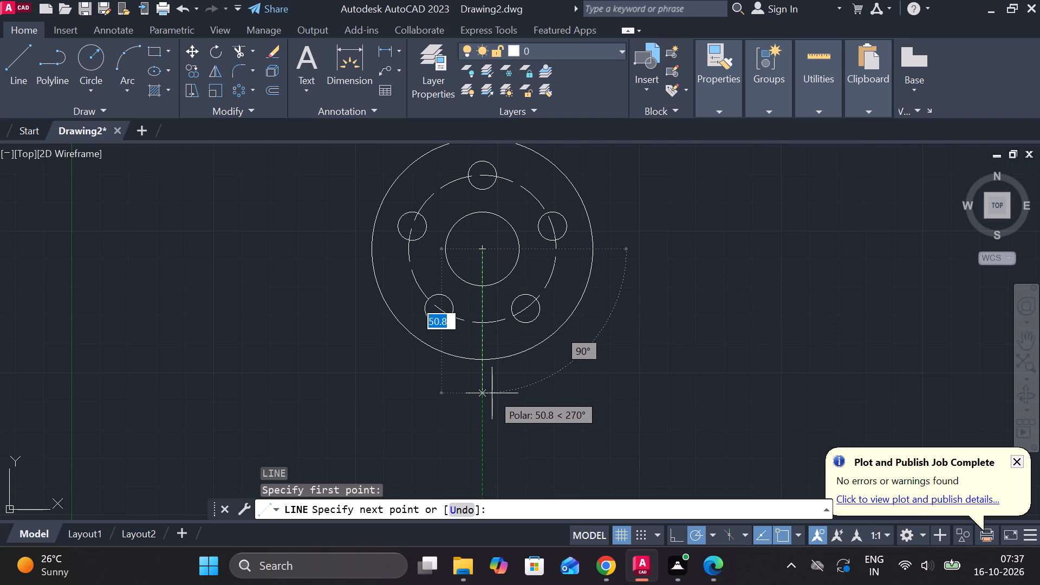
{"action": "key", "text": "6"}
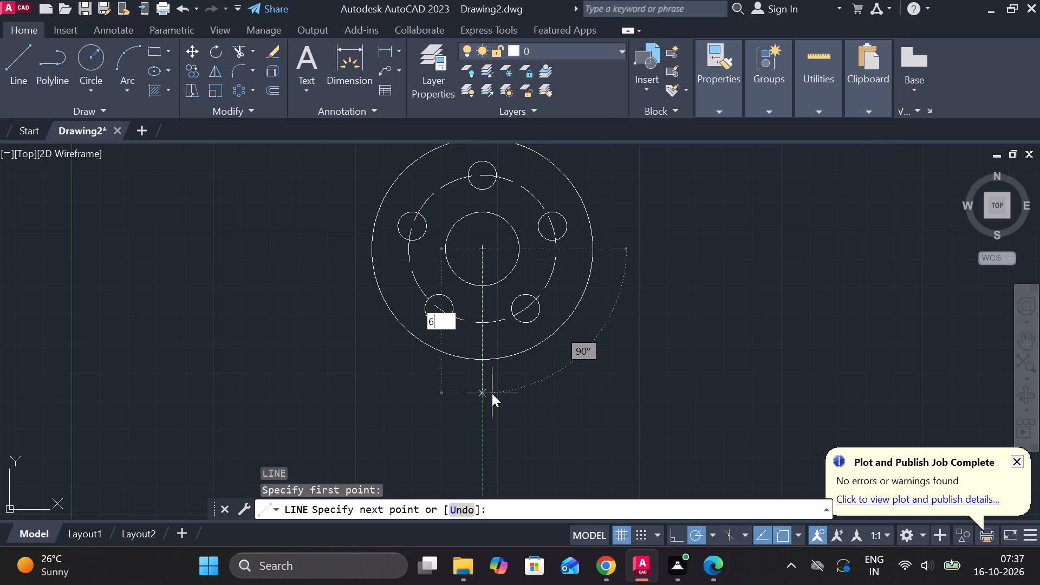
{"action": "key", "text": "3"}
{"action": "key", "text": "Return"}
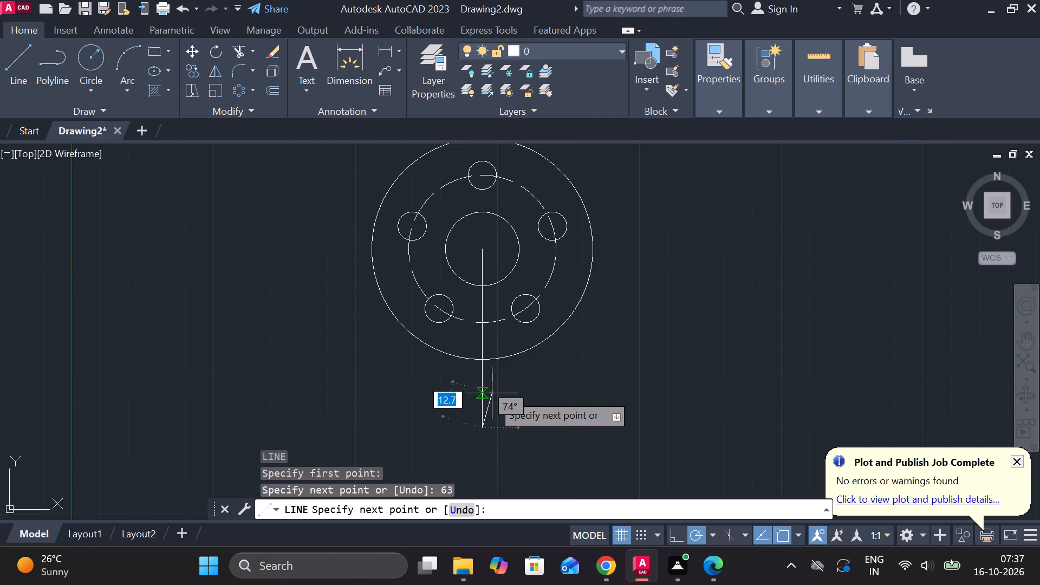
{"action": "middle_click_drag", "start_coordinate": [492, 393], "coordinate": [555, 375]}
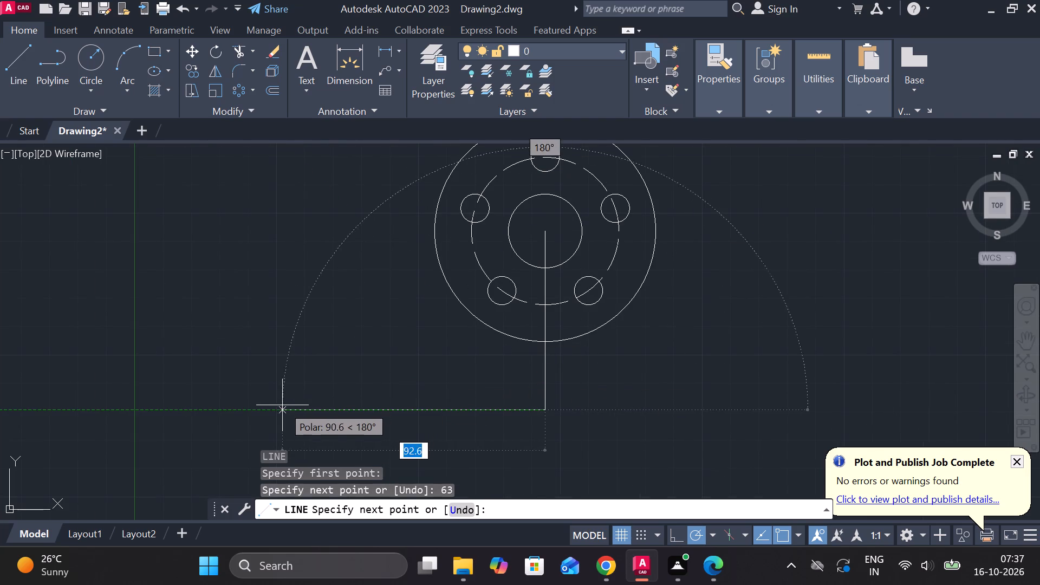
{"action": "key", "text": "1"}
{"action": "key", "text": "0"}
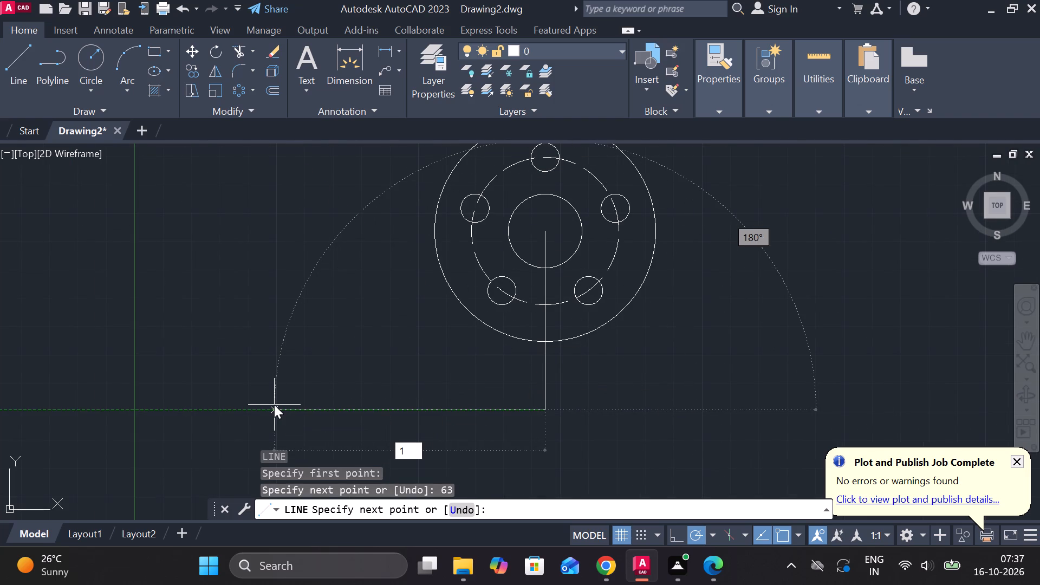
{"action": "type", "text": "5"}
{"action": "key", "text": "space"}
{"action": "middle_click_drag", "start_coordinate": [277, 347], "coordinate": [336, 321]}
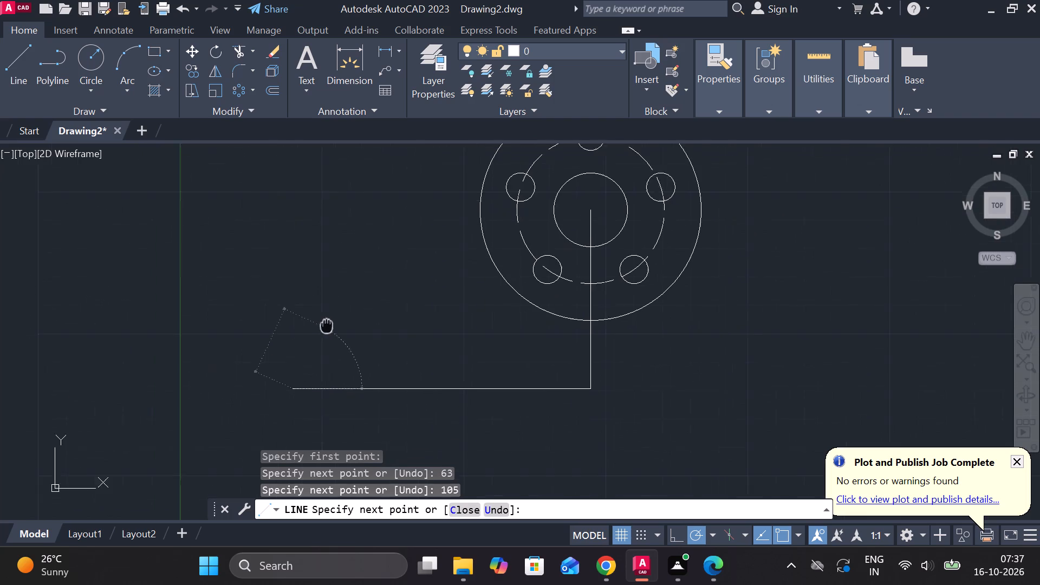
{"action": "key", "text": "Escape"}
Draw a 52 mm diameter circle centred on the free left end of the 105 mm line.
{"action": "type", "text": "C"}
{"action": "key", "text": "space"}
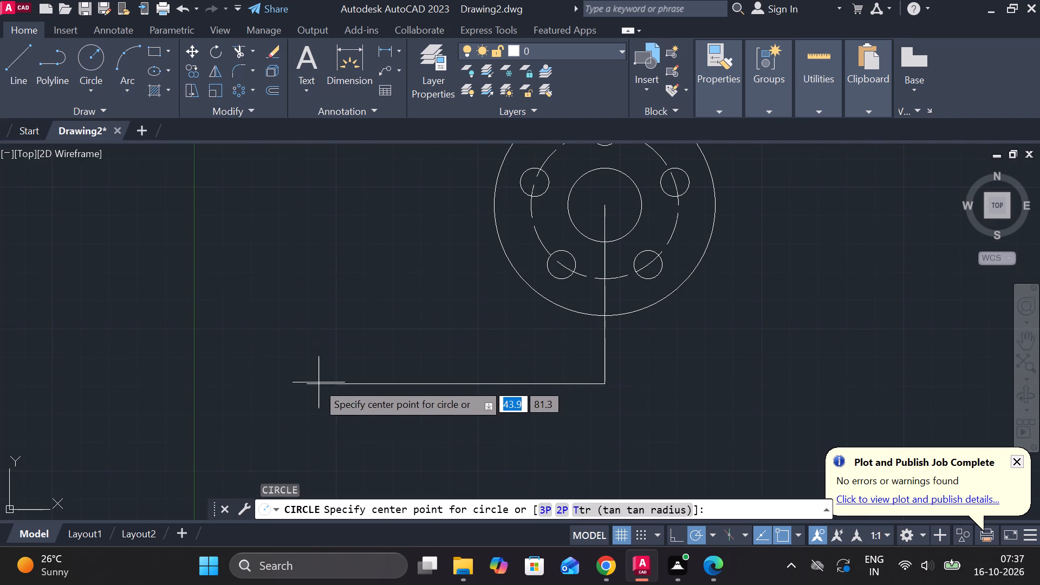
{"action": "left_click", "coordinate": [309, 386]}
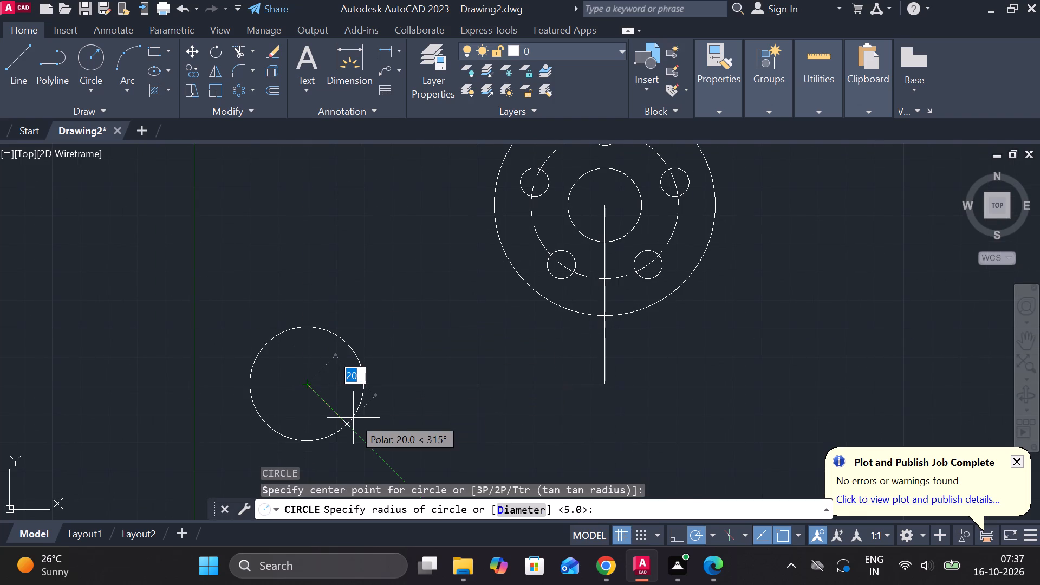
{"action": "type", "text": "D"}
{"action": "key", "text": "space"}
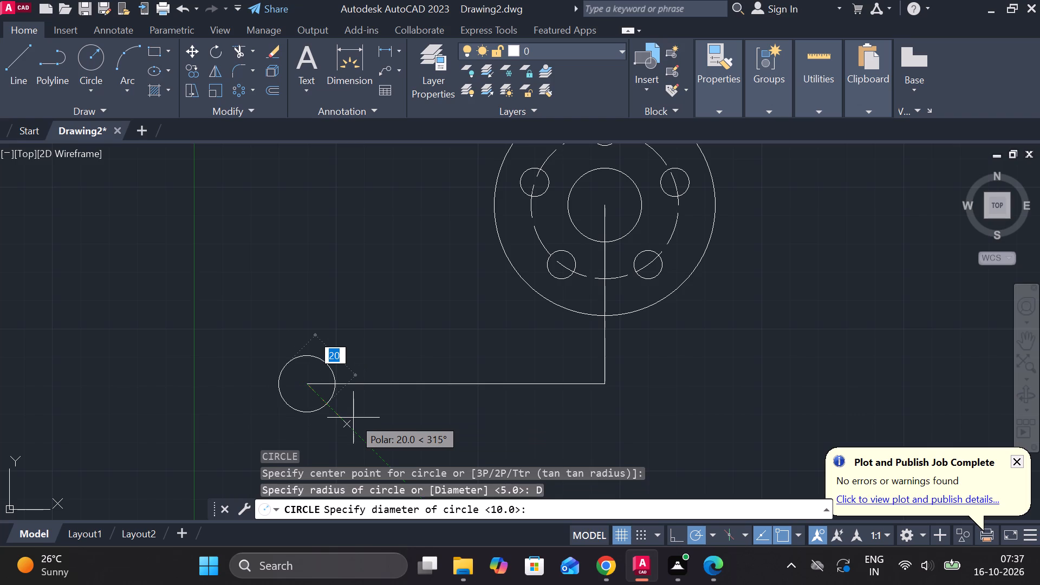
{"action": "type", "text": "D"}
{"action": "key", "text": "space"}
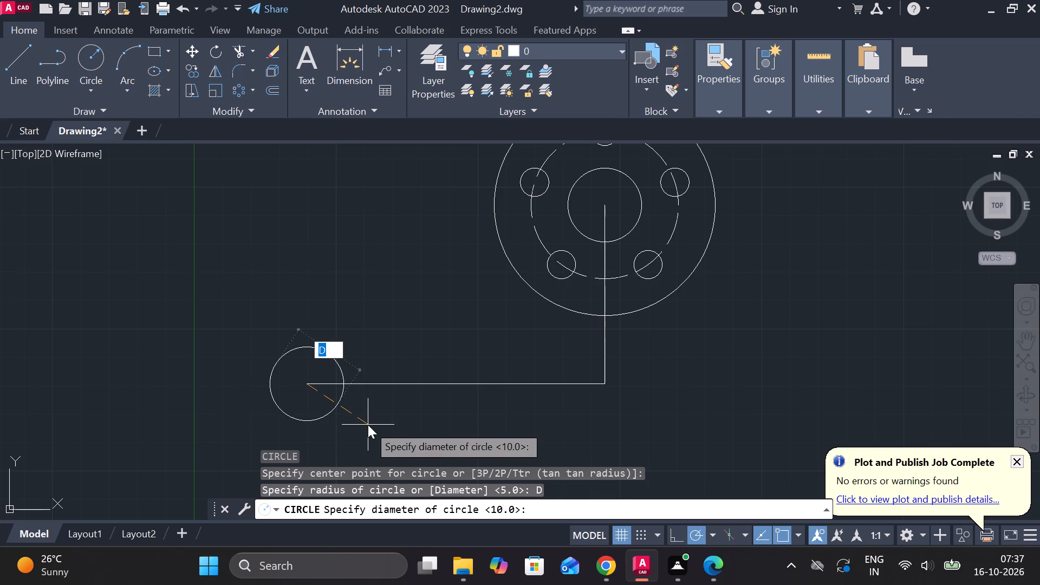
{"action": "key", "text": "BackSpace"}
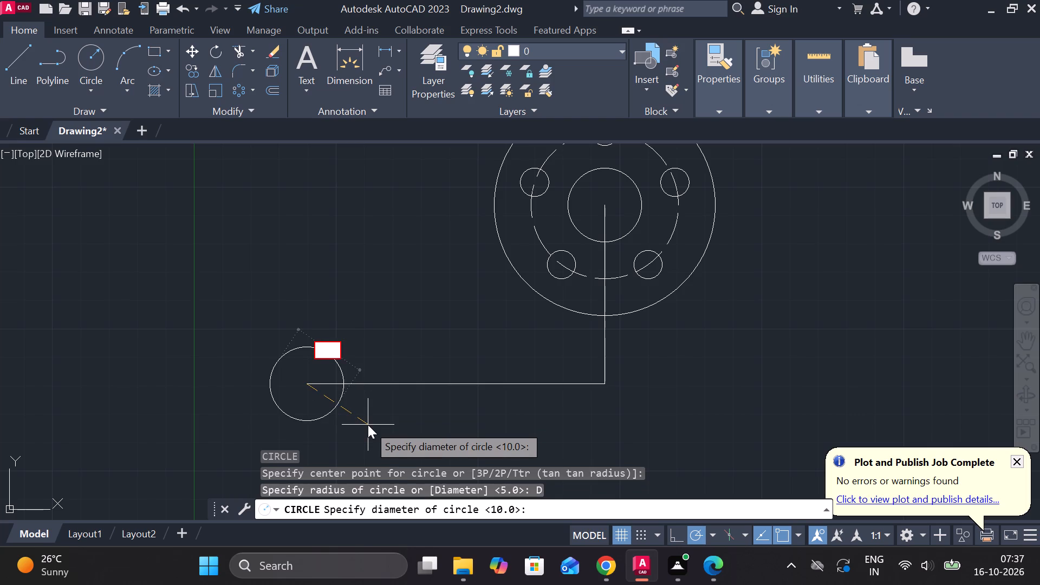
{"action": "type", "text": "52"}
{"action": "key", "text": "space"}
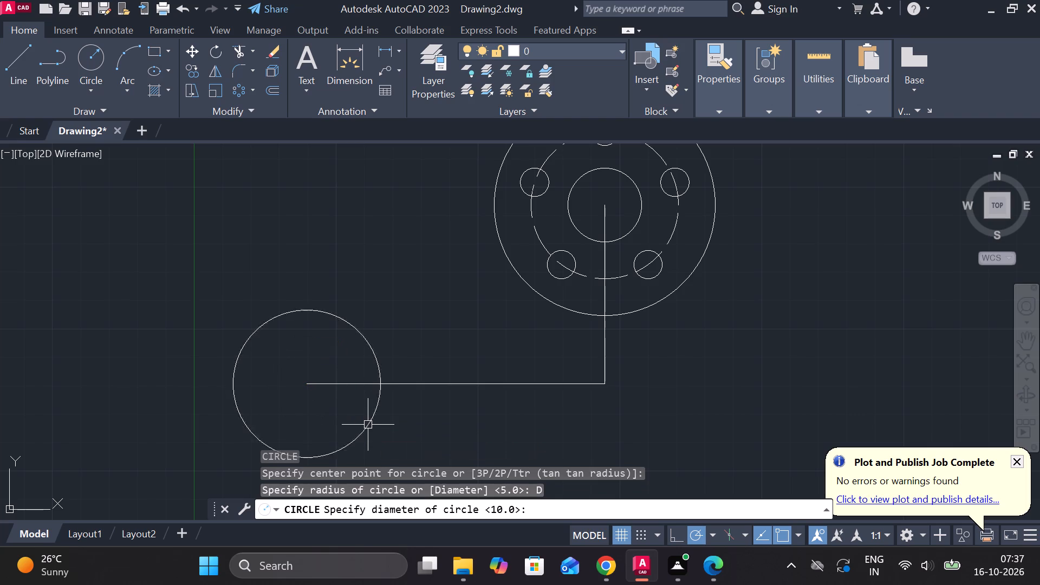
Draw a concentric 36 mm diameter circle at the centre of the new circle on the line's left end.
{"action": "type", "text": "C"}
{"action": "key", "text": "space"}
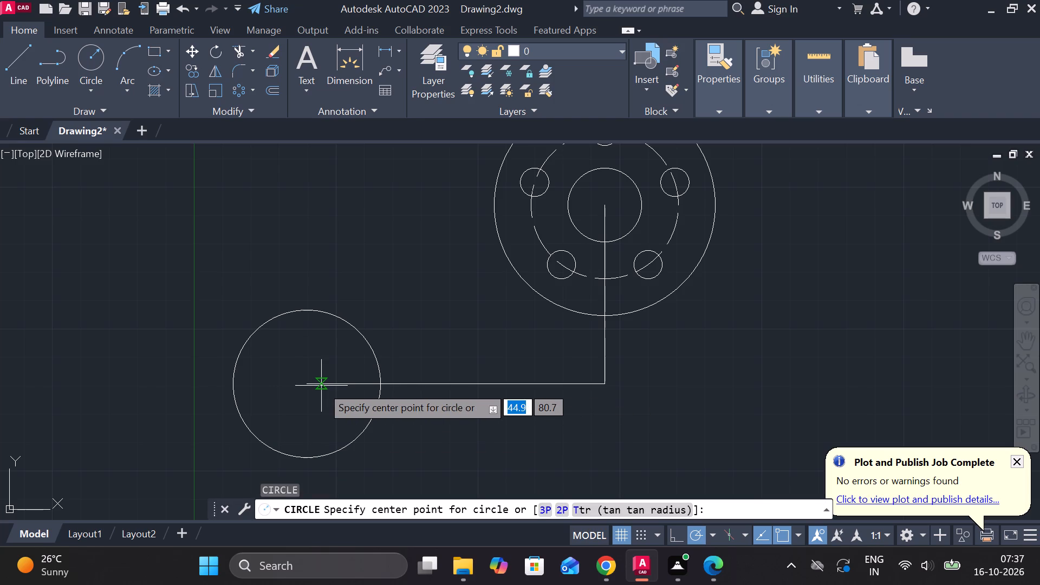
{"action": "left_click", "coordinate": [305, 383]}
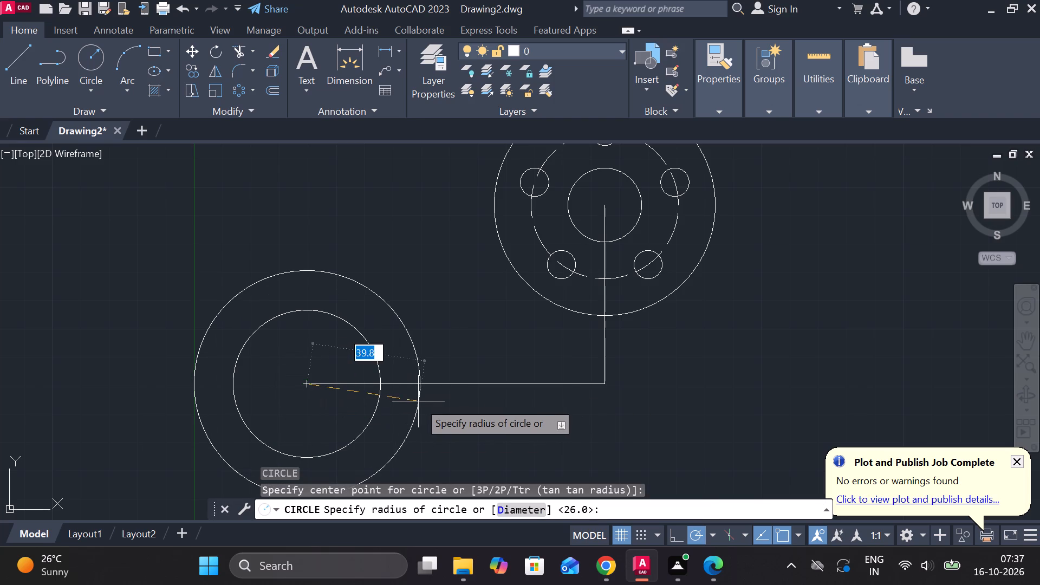
{"action": "type", "text": "D"}
{"action": "key", "text": "space"}
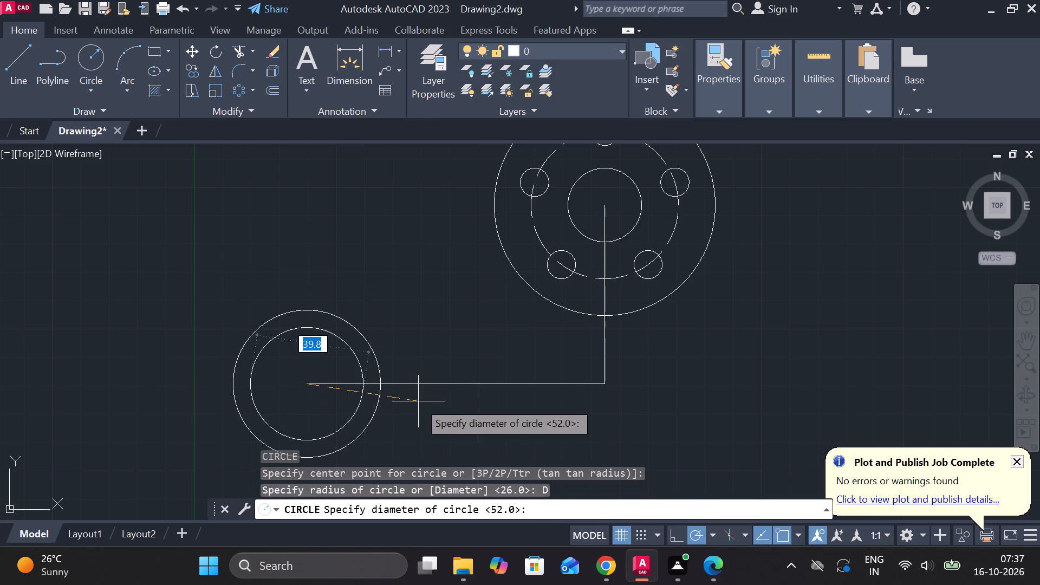
{"action": "type", "text": "36"}
{"action": "key", "text": "b"}
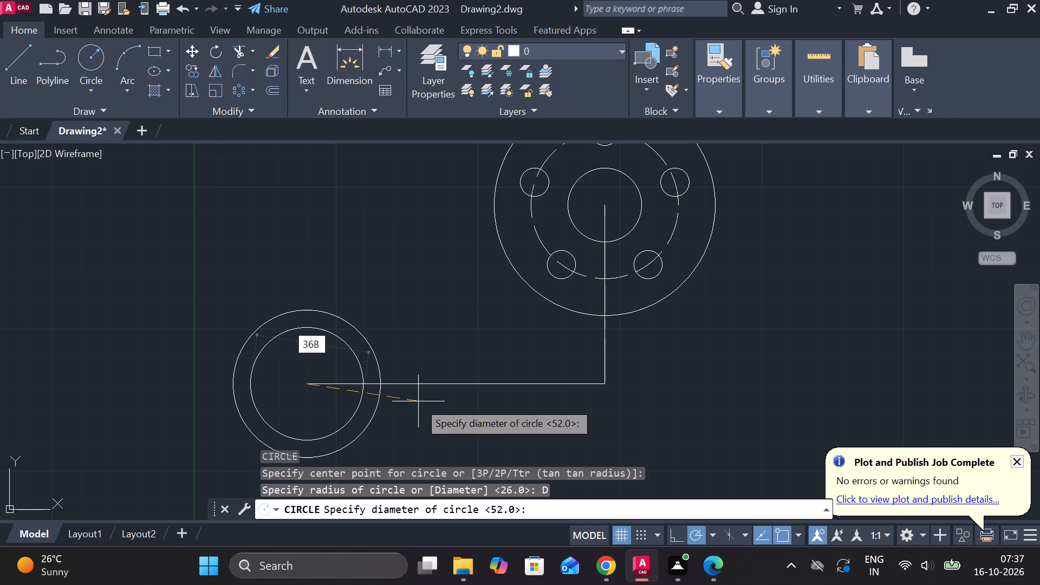
{"action": "key", "text": "BackSpace"}
{"action": "key", "text": "Return"}
Draw a concentric 16 mm diameter circle at the centre of the lower-left boss.
{"action": "type", "text": "C"}
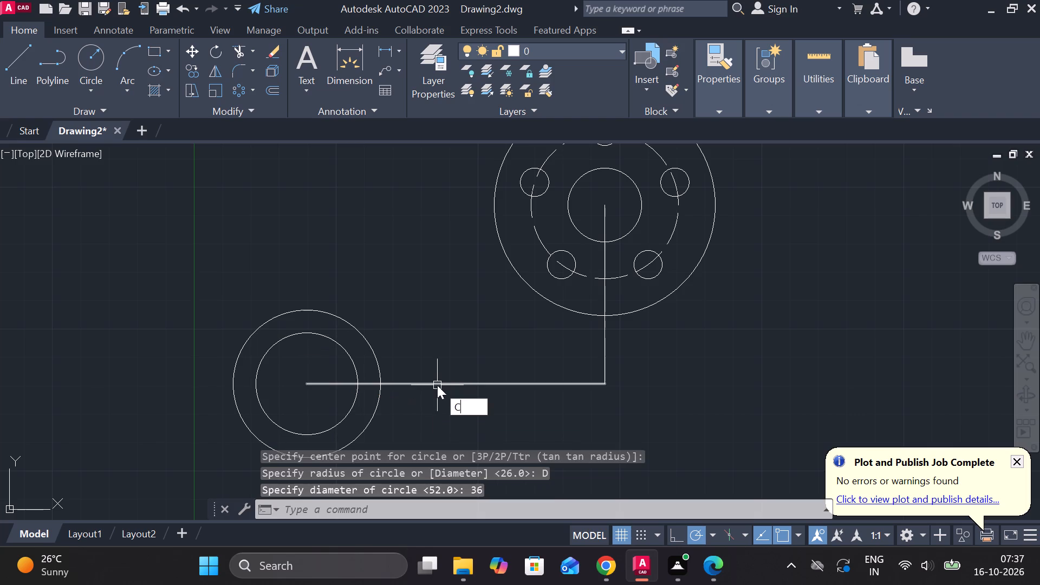
{"action": "key", "text": "space"}
{"action": "left_click", "coordinate": [302, 381]}
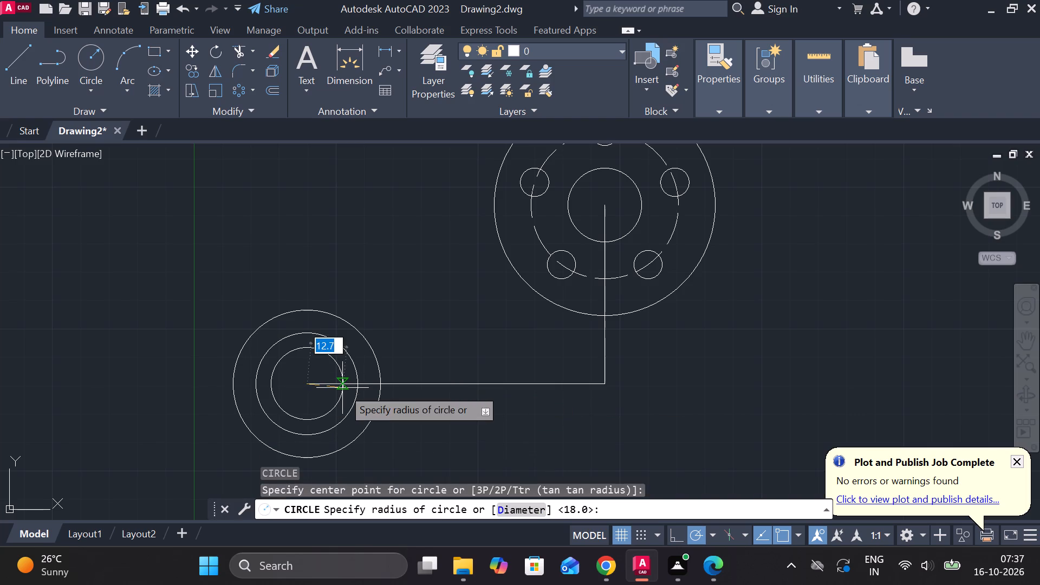
{"action": "type", "text": "D"}
{"action": "key", "text": "space"}
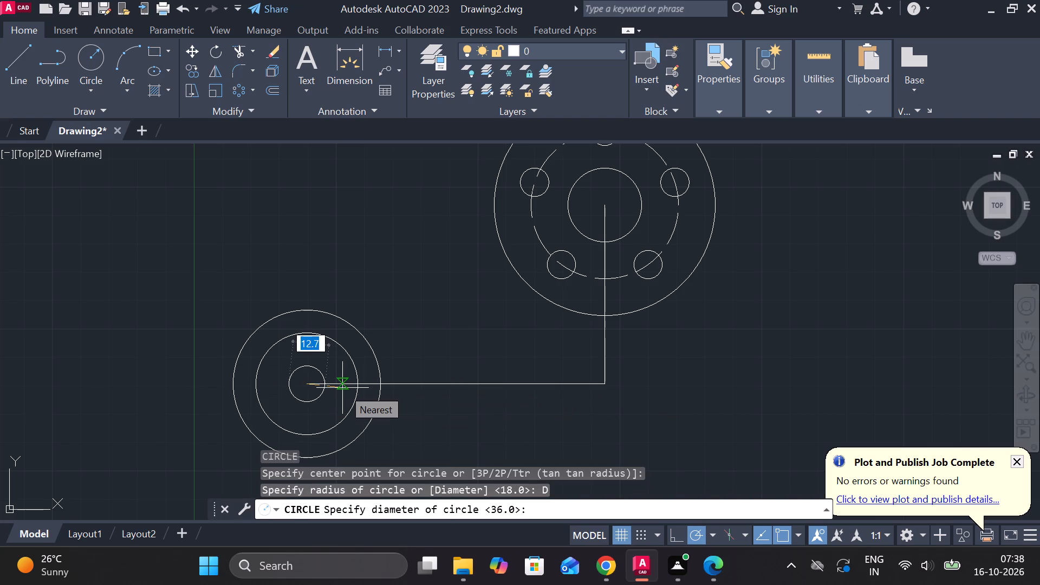
{"action": "type", "text": "16"}
{"action": "key", "text": "space"}
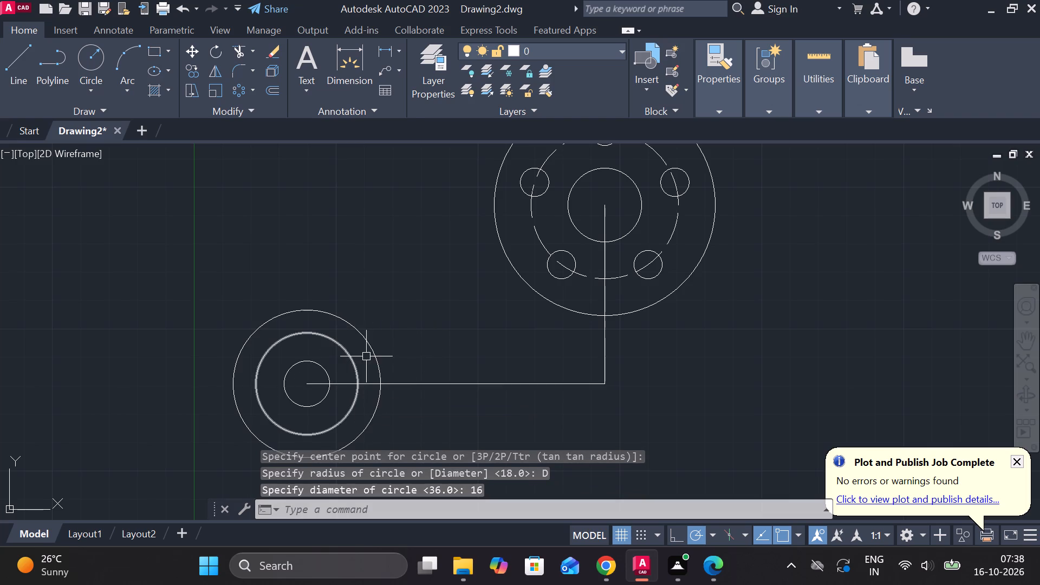
Draw an 8 mm diameter circle centred on the top quadrant of the boss's 36 mm circle.
{"action": "type", "text": "C"}
{"action": "key", "text": "space"}
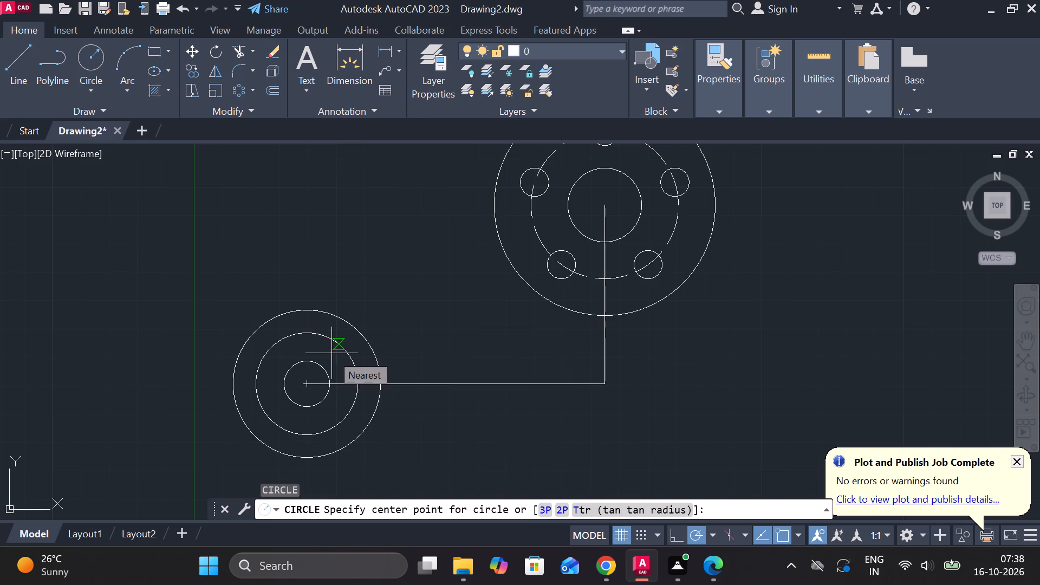
{"action": "left_click", "coordinate": [308, 338]}
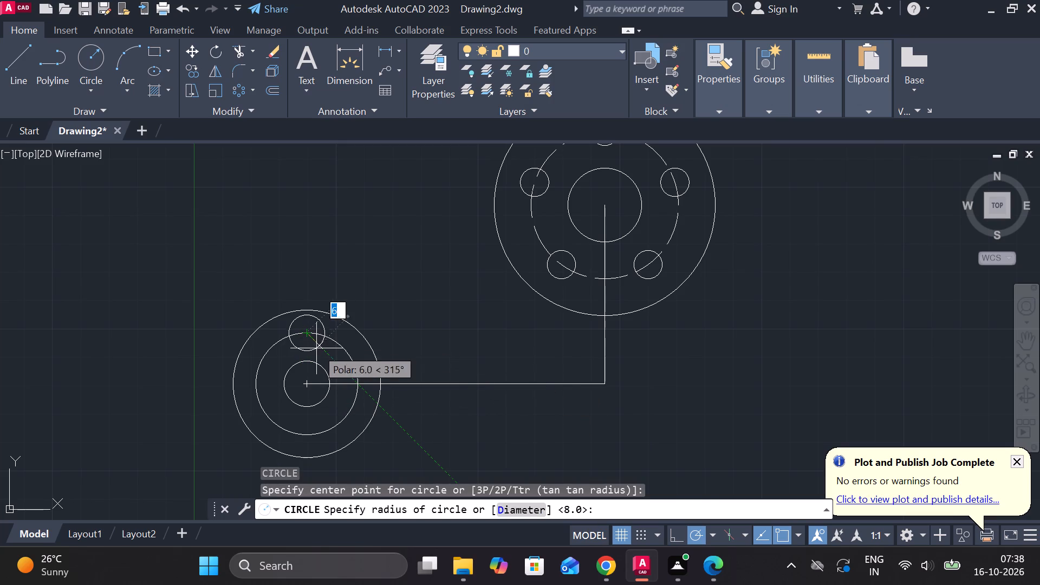
{"action": "type", "text": "D"}
{"action": "key", "text": "space"}
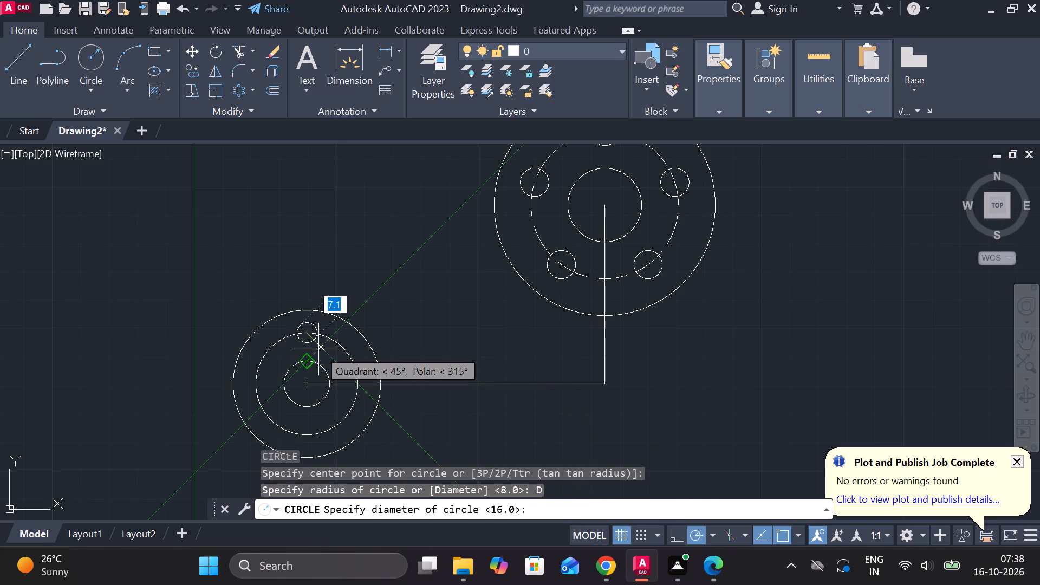
{"action": "type", "text": "8"}
{"action": "key", "text": "space"}
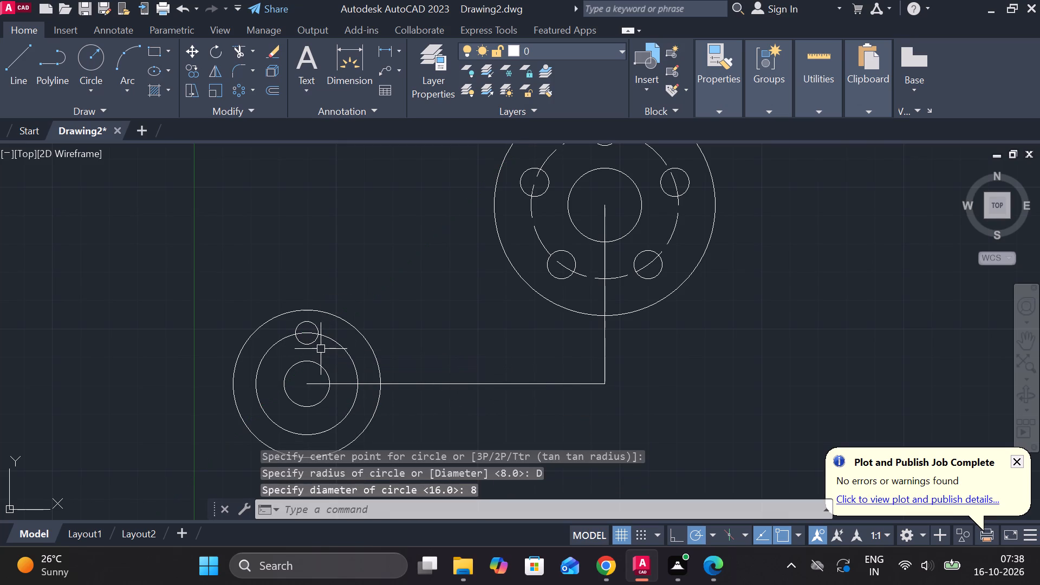
Create a polar array of the 8 mm circle with 3 items over 360° around the boss centre.
{"action": "left_click", "coordinate": [311, 326]}
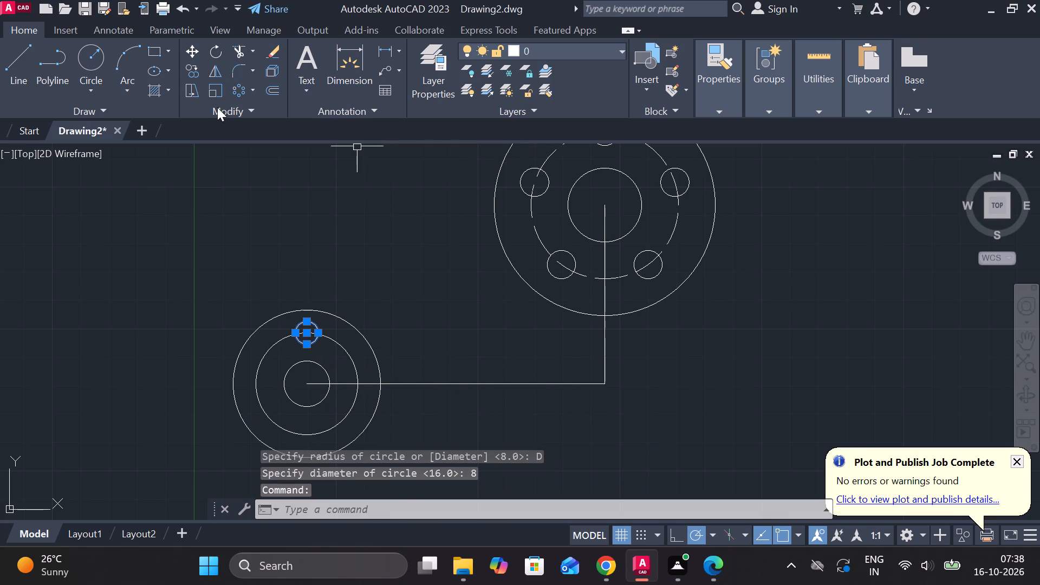
{"action": "left_click", "coordinate": [243, 86]}
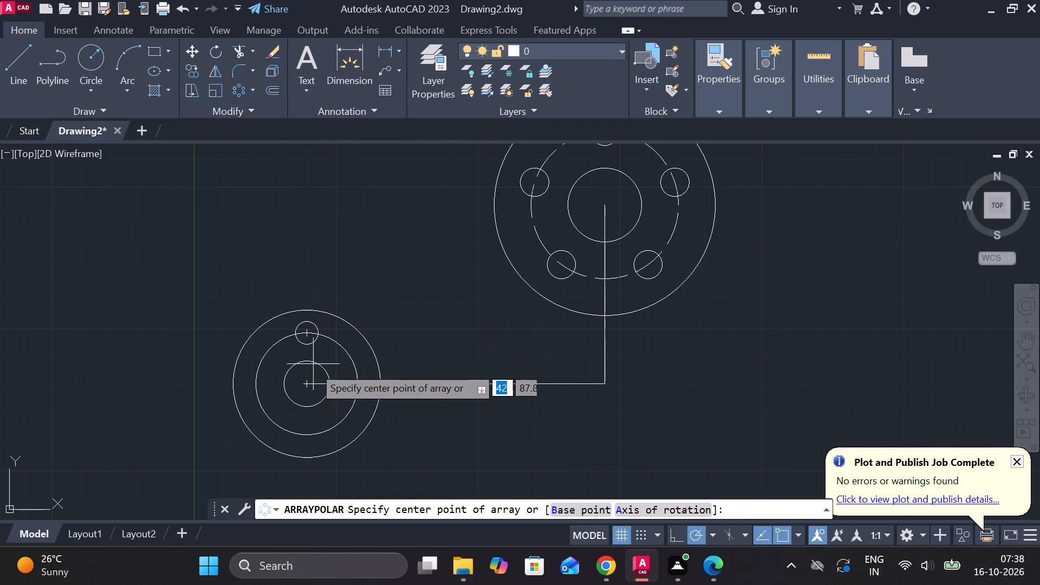
{"action": "left_click", "coordinate": [307, 383]}
{"action": "left_click", "coordinate": [190, 52]}
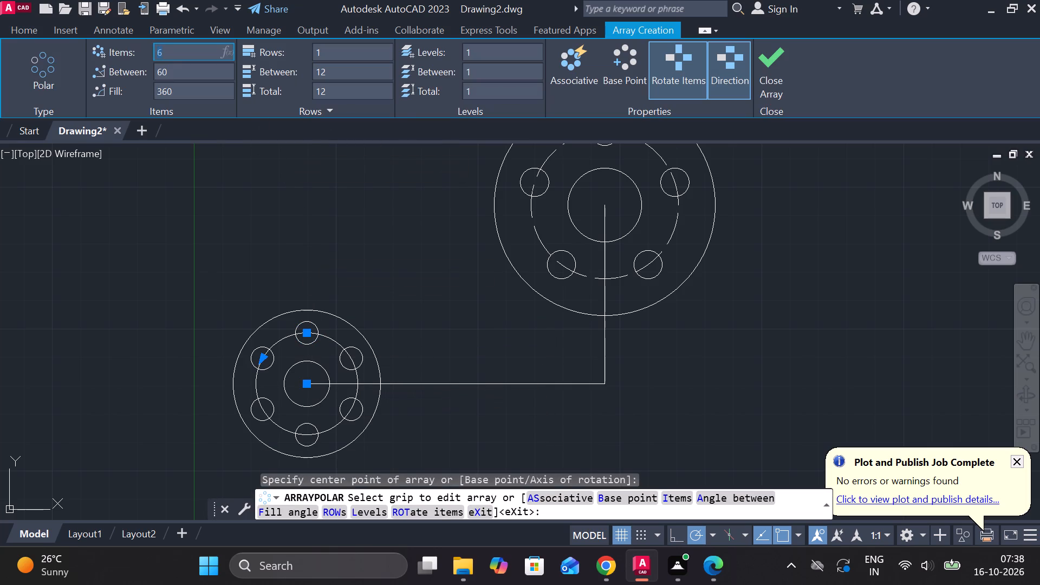
{"action": "type", "text": "3"}
{"action": "key", "text": "space"}
{"action": "key", "text": "Return"}
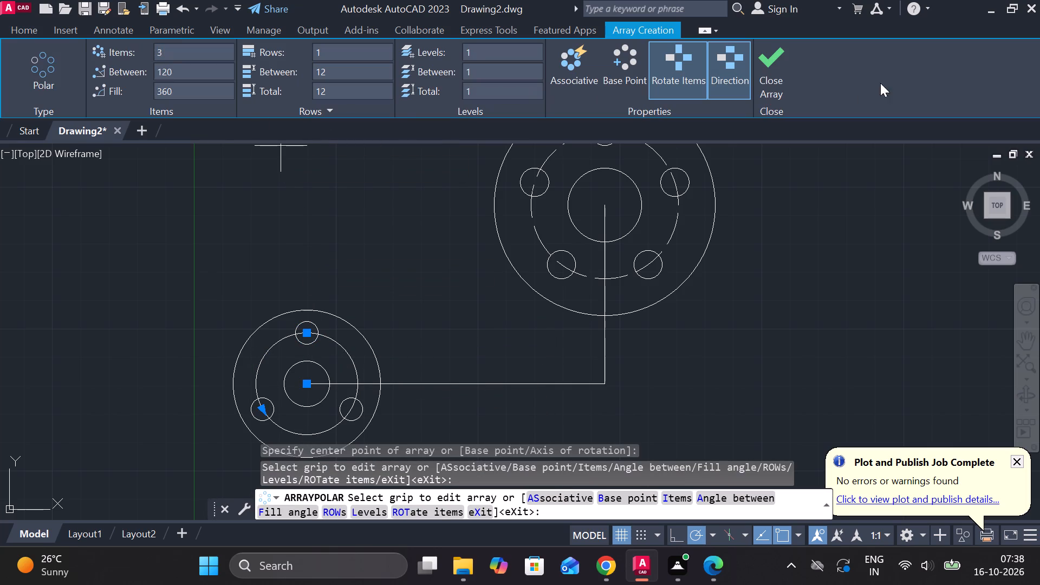
{"action": "left_click", "coordinate": [782, 50]}
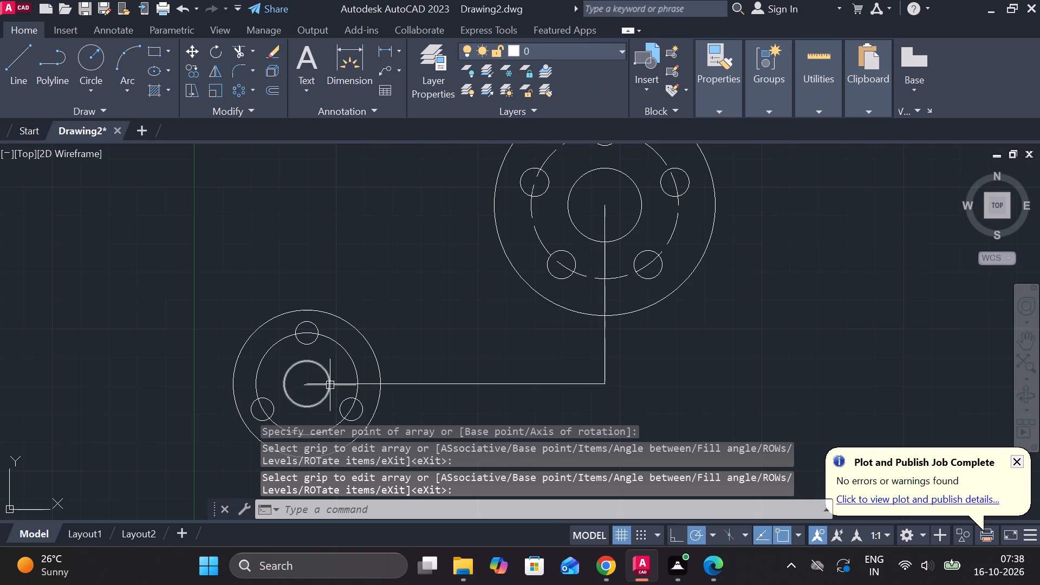
Assign the ACAD_ISO02W100 linetype to the boss's 36 mm circle passing through the small hole centres.
{"action": "left_click", "coordinate": [348, 355]}
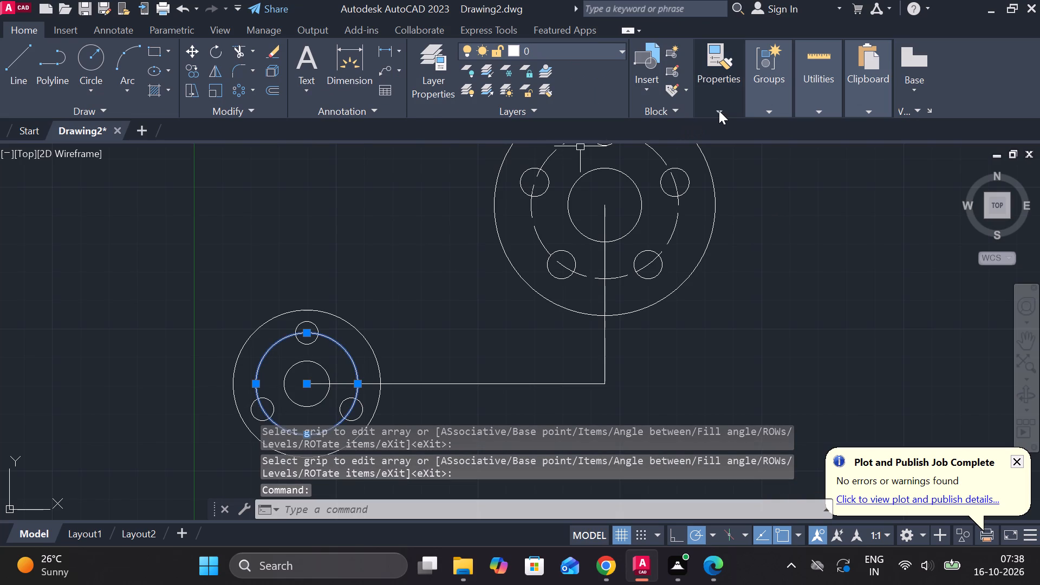
{"action": "left_click", "coordinate": [719, 110]}
{"action": "left_click", "coordinate": [860, 171]}
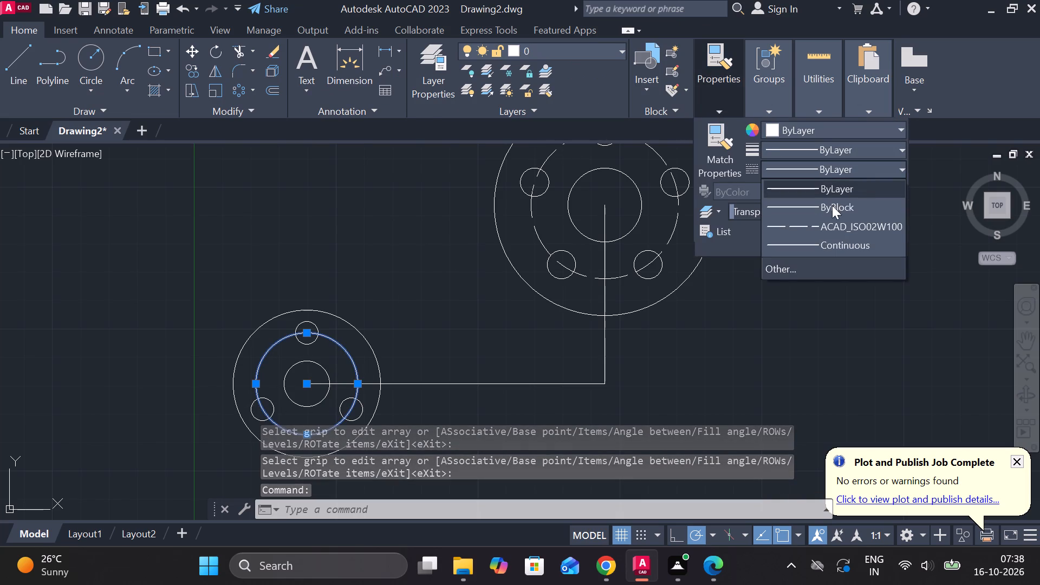
{"action": "left_click", "coordinate": [820, 228]}
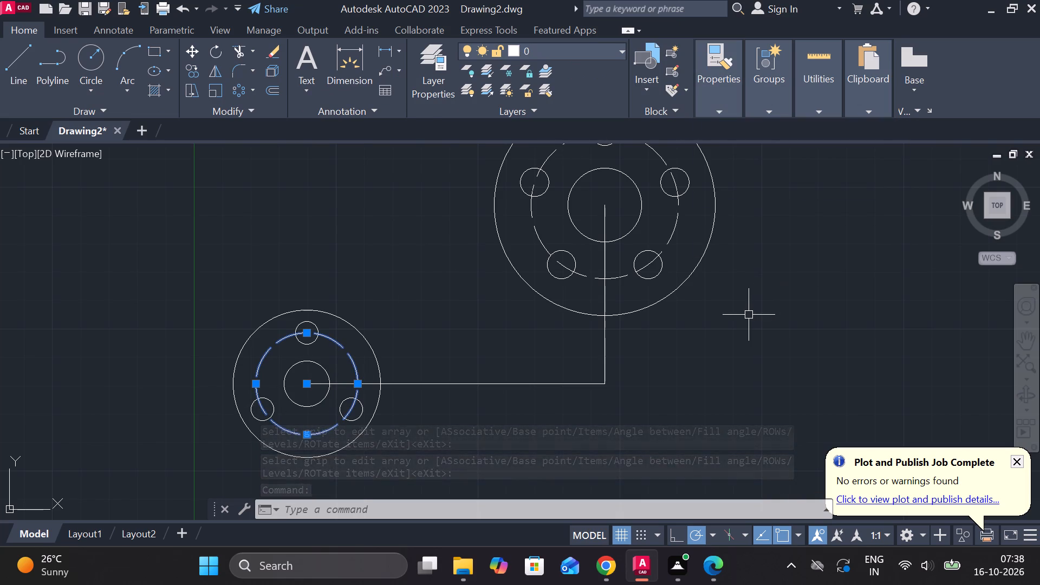
{"action": "key", "text": "Escape"}
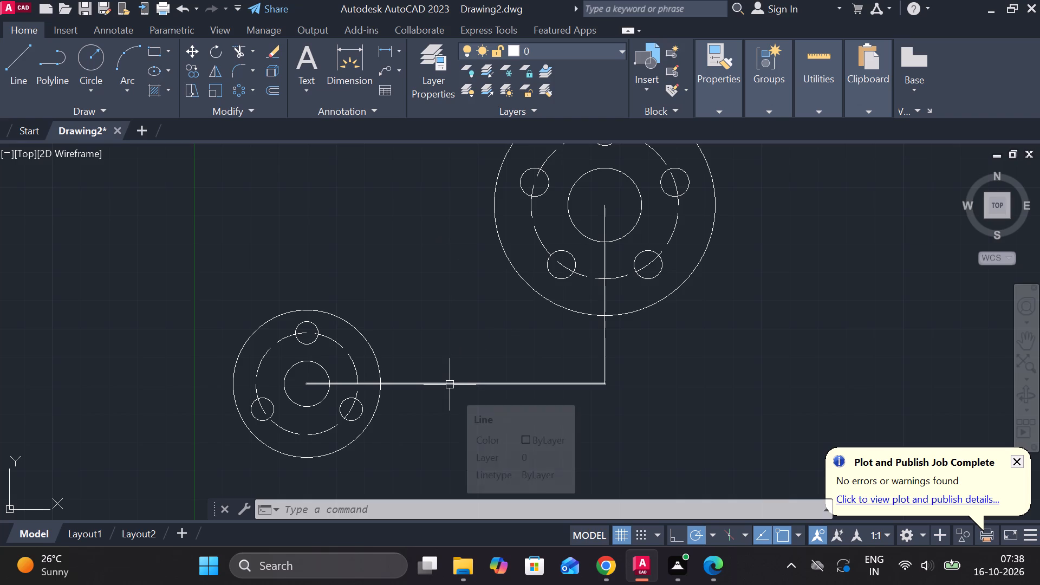
Offset the 105 mm horizontal line 9 mm above and 9 mm below.
{"action": "left_click", "coordinate": [542, 382]}
{"action": "key", "text": "o"}
{"action": "key", "text": "Return"}
{"action": "key", "text": "Return"}
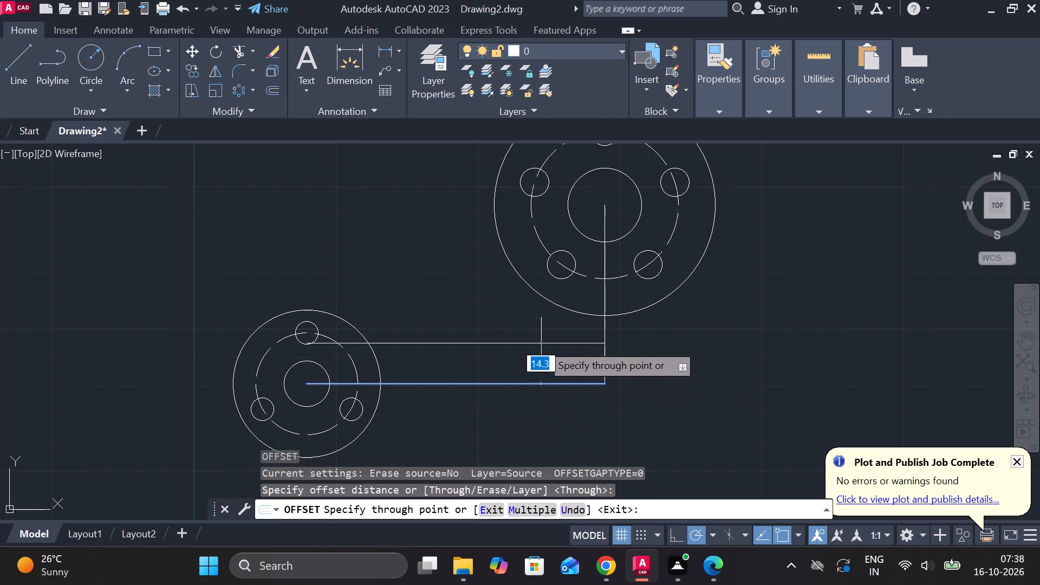
{"action": "key", "text": "9"}
{"action": "key", "text": "Return"}
{"action": "left_click", "coordinate": [517, 384]}
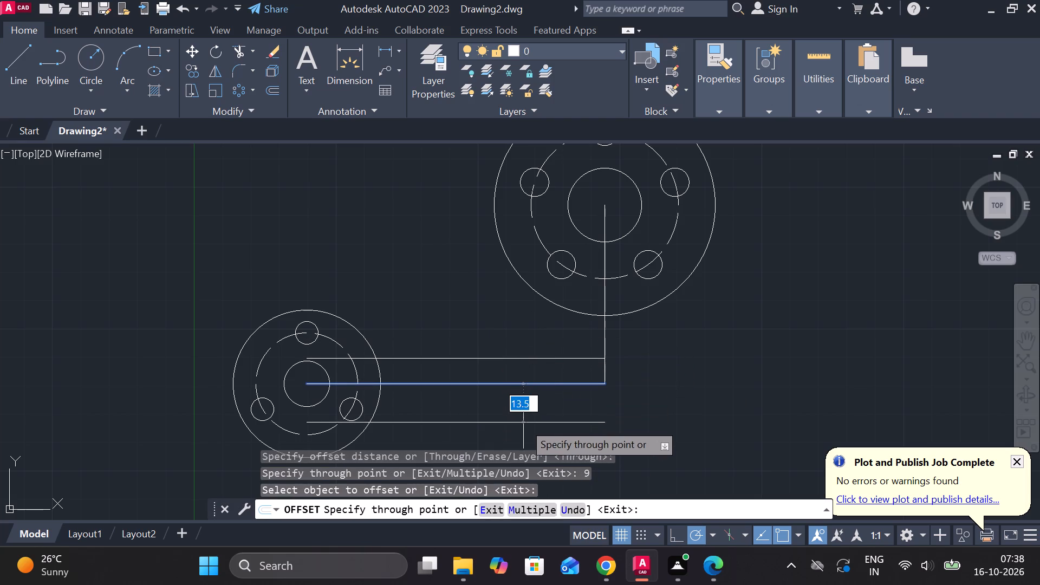
{"action": "key", "text": "9"}
{"action": "key", "text": "Return"}
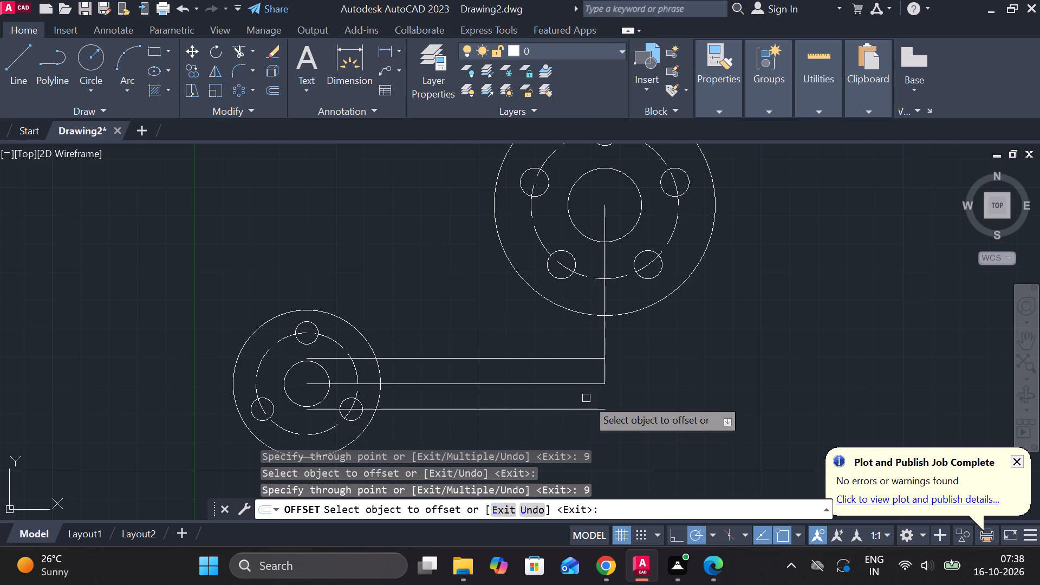
Offset the 63 mm vertical centre line 10 mm to each side.
{"action": "left_click", "coordinate": [603, 347]}
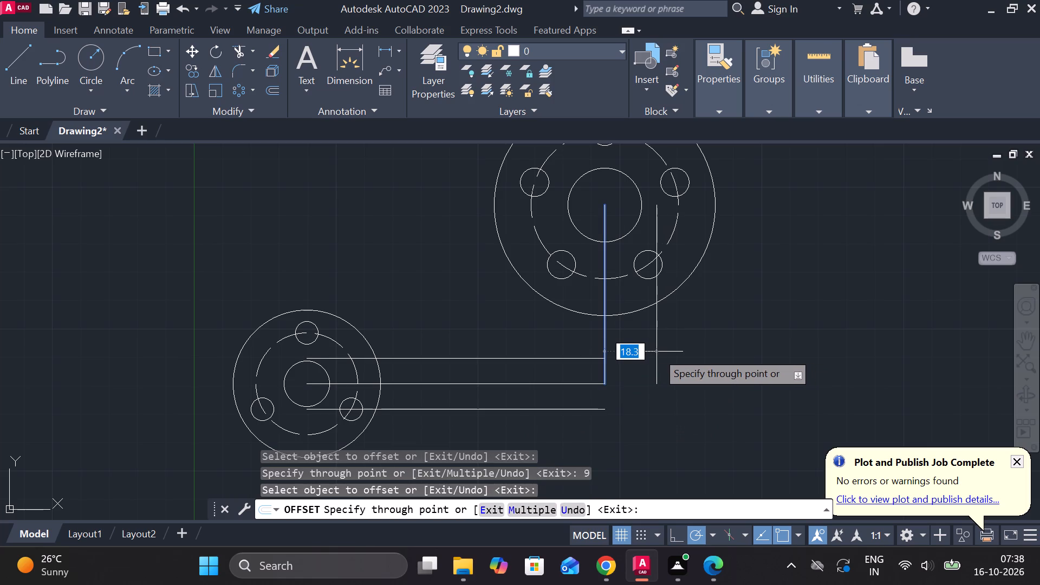
{"action": "key", "text": "2"}
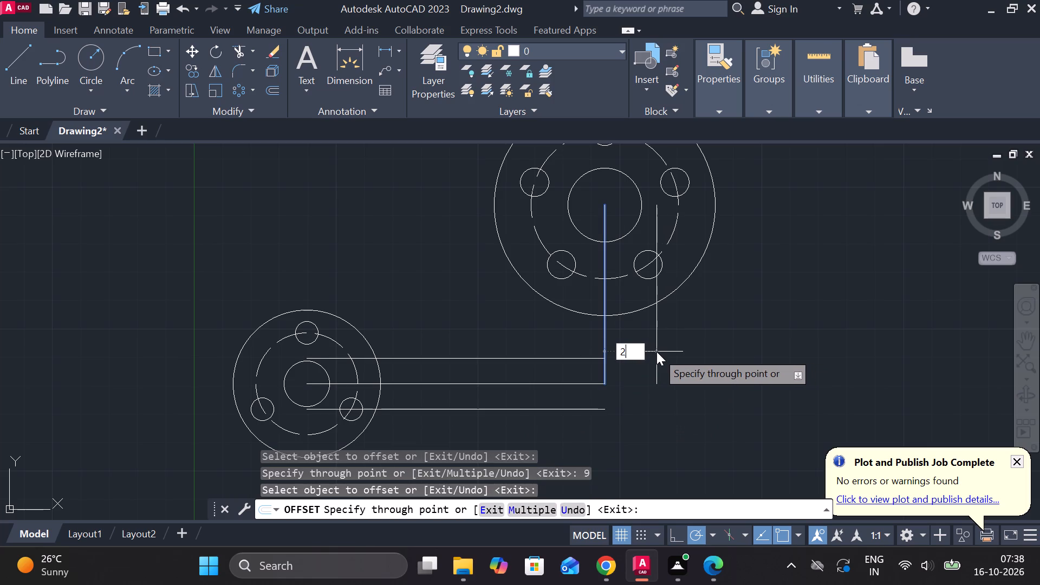
{"action": "key", "text": "BackSpace"}
{"action": "type", "text": "10"}
{"action": "key", "text": "Return"}
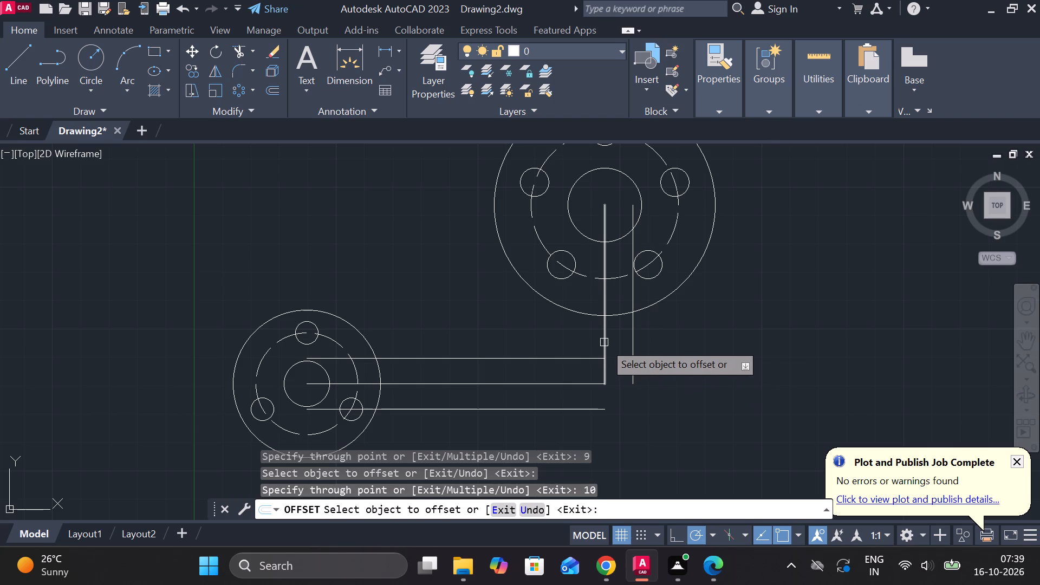
{"action": "left_click", "coordinate": [604, 342]}
{"action": "type", "text": "10"}
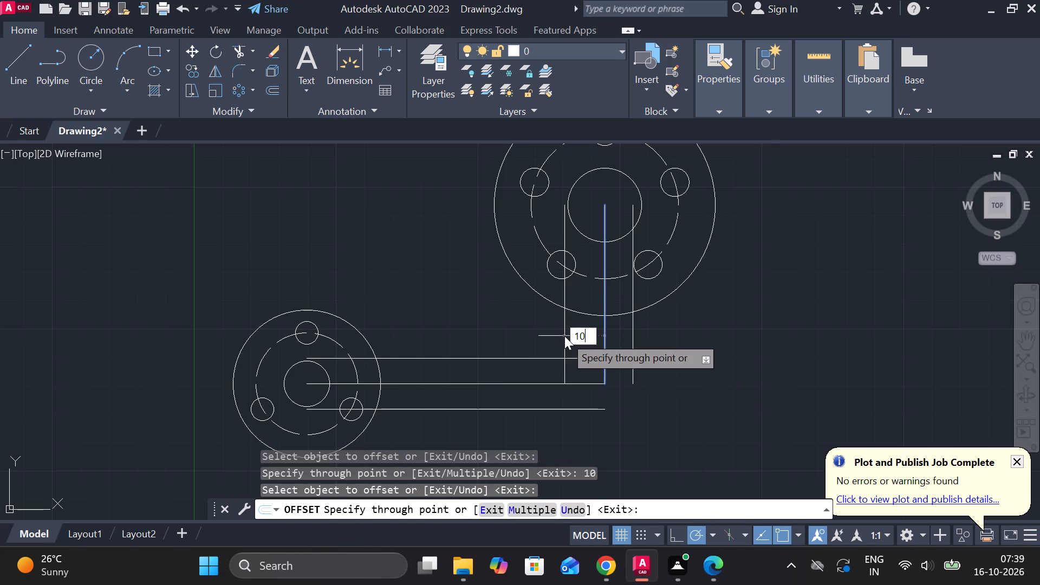
{"action": "key", "text": "Return"}
{"action": "key", "text": "Escape"}
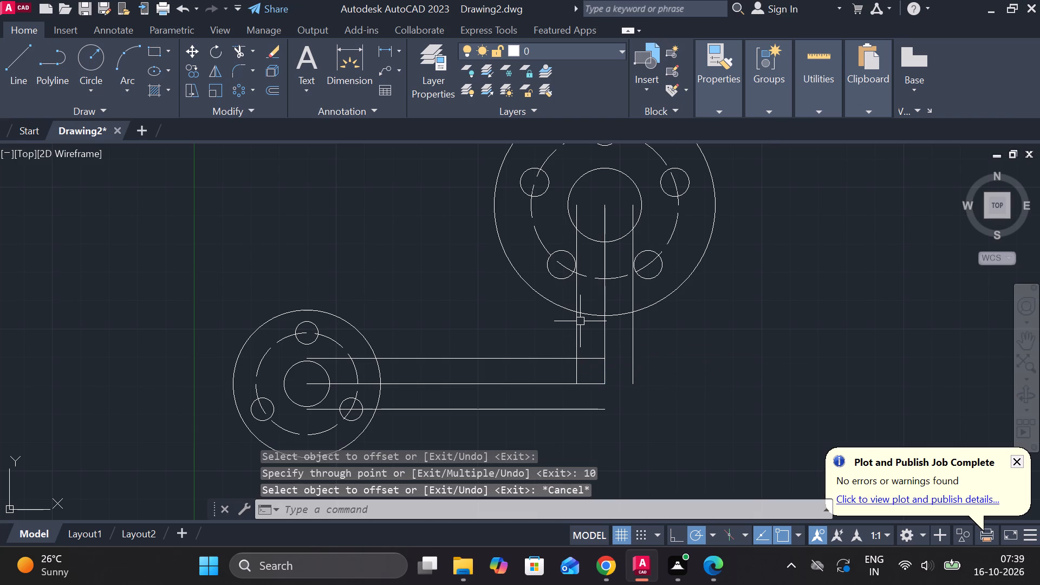
Lengthen both offset vertical lines downward past the lower offset horizontal line.
{"action": "left_click", "coordinate": [578, 335]}
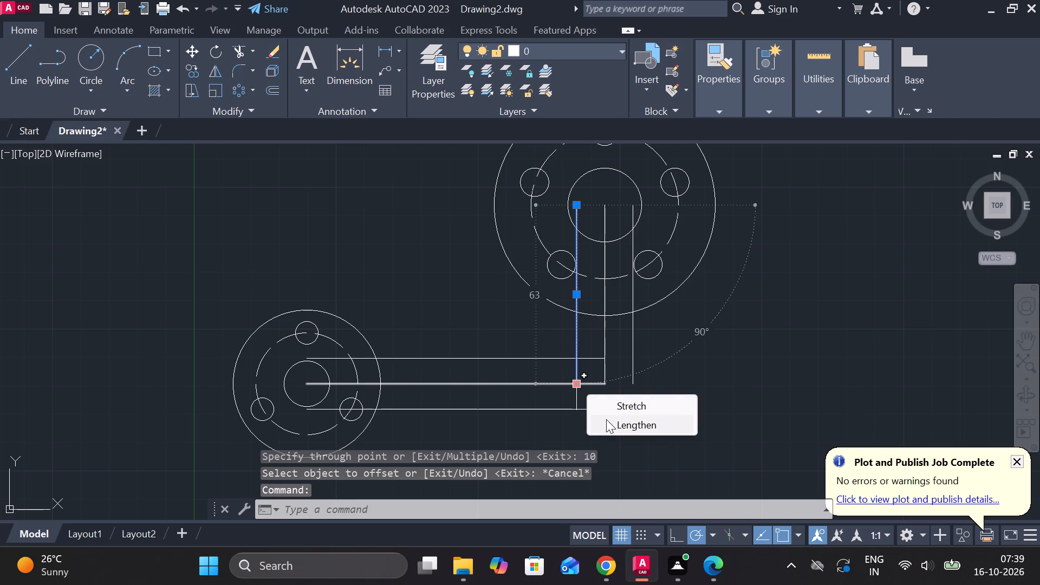
{"action": "left_click", "coordinate": [606, 419]}
{"action": "middle_click_drag", "start_coordinate": [587, 457], "coordinate": [572, 397]}
{"action": "scroll", "coordinate": [572, 396], "scroll_direction": "down", "scroll_amount": 1}
{"action": "left_click", "coordinate": [570, 422]}
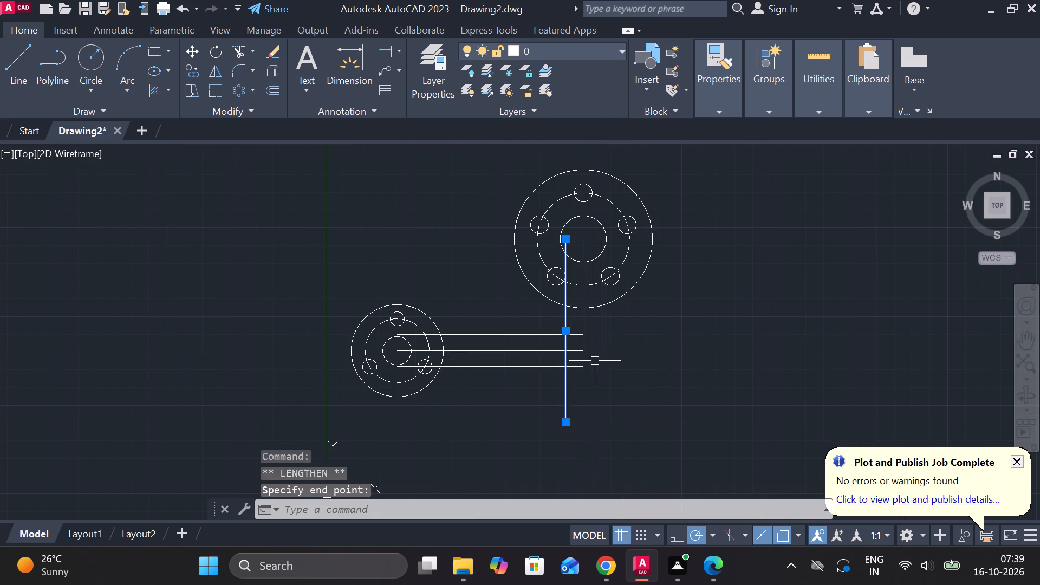
{"action": "key", "text": "Escape"}
{"action": "left_click", "coordinate": [600, 331]}
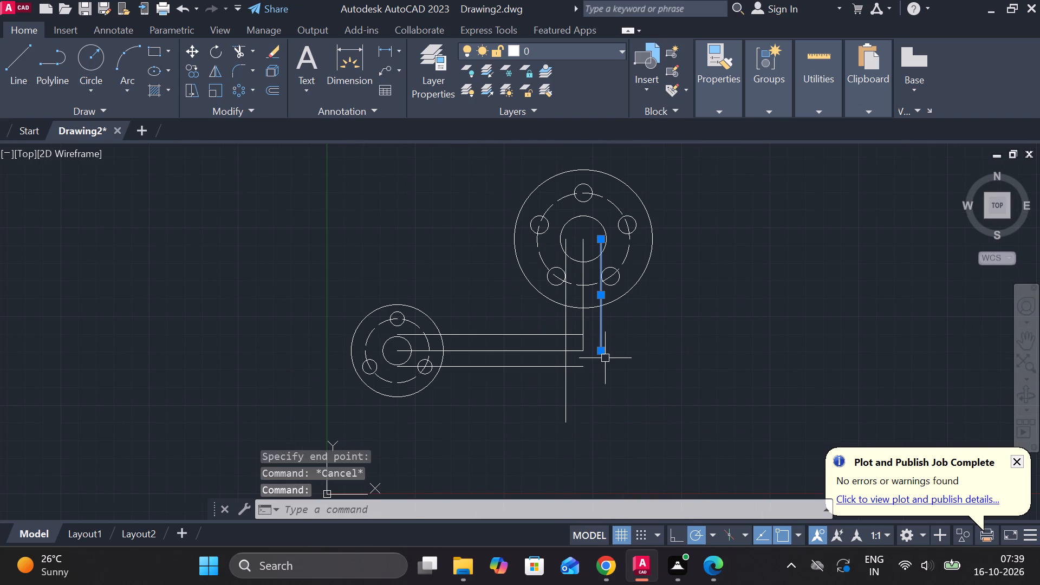
{"action": "left_click", "coordinate": [635, 388]}
{"action": "left_click", "coordinate": [634, 427]}
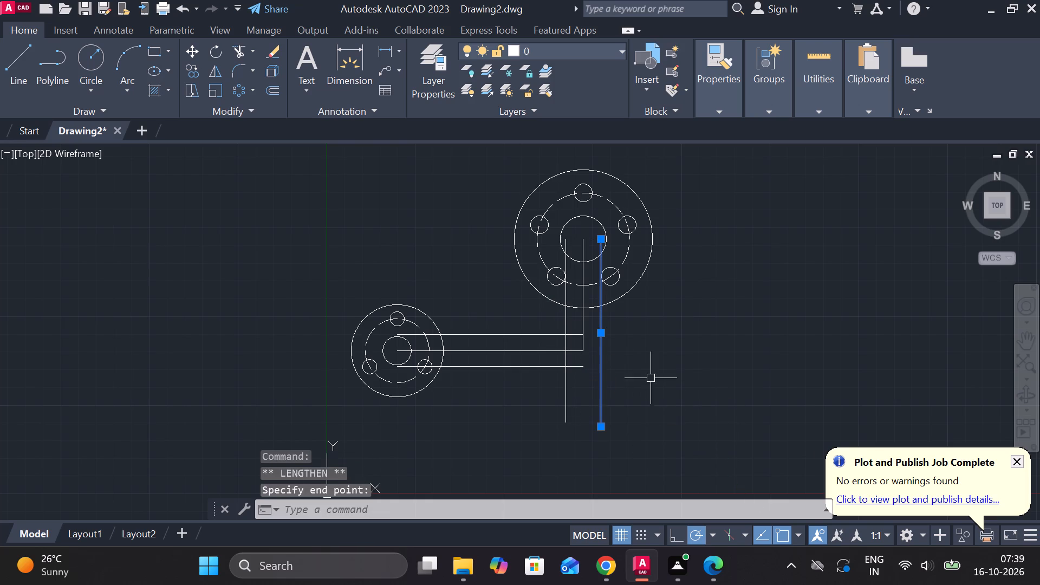
{"action": "key", "text": "Escape"}
Trim both offset vertical lines between the flange's outer circle and its dashed hole circle.
{"action": "scroll", "coordinate": [492, 344], "scroll_direction": "up", "scroll_amount": 1}
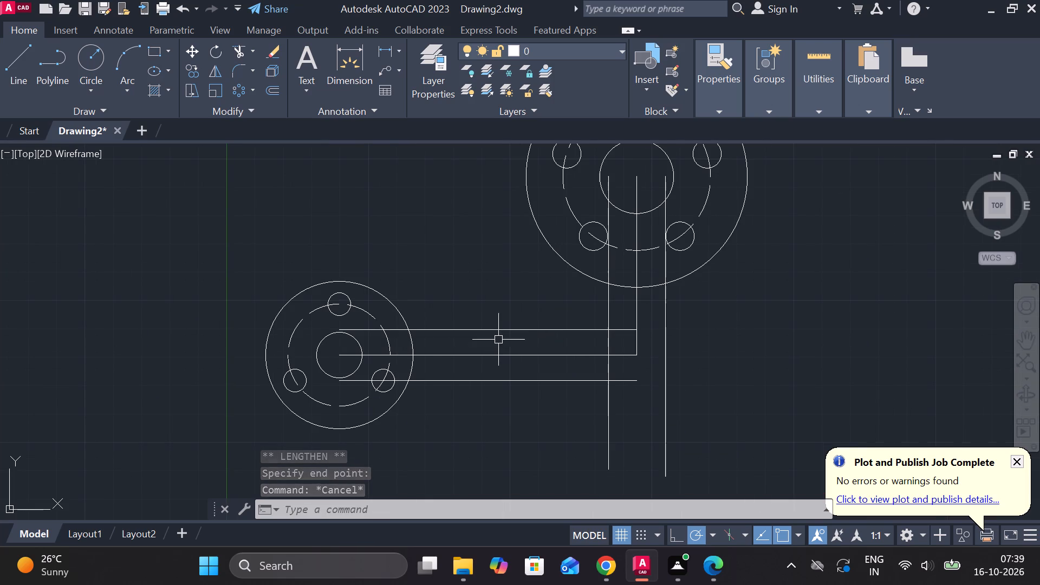
{"action": "type", "text": "TR"}
{"action": "key", "text": "space"}
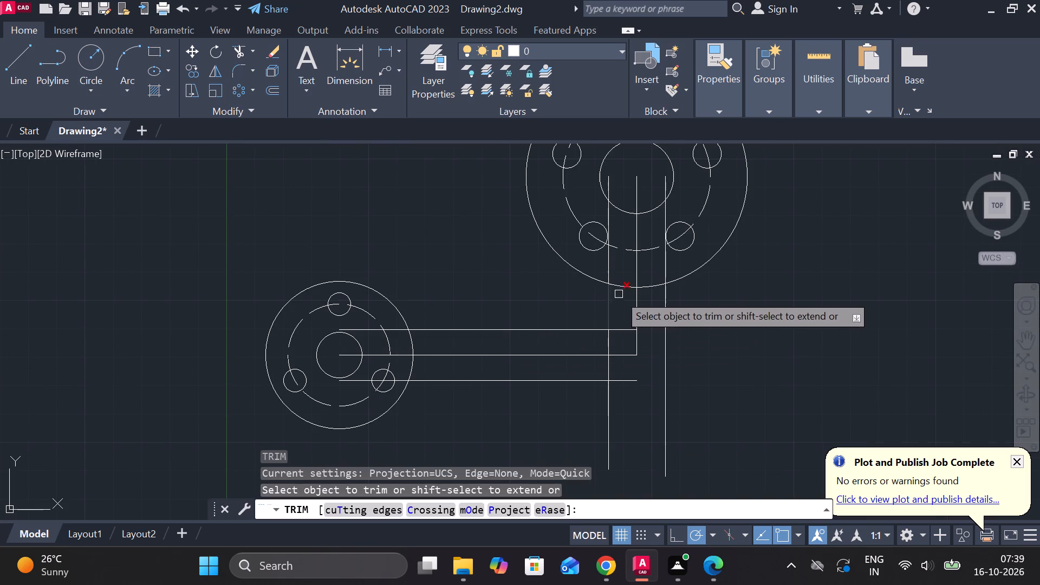
{"action": "left_click", "coordinate": [610, 275]}
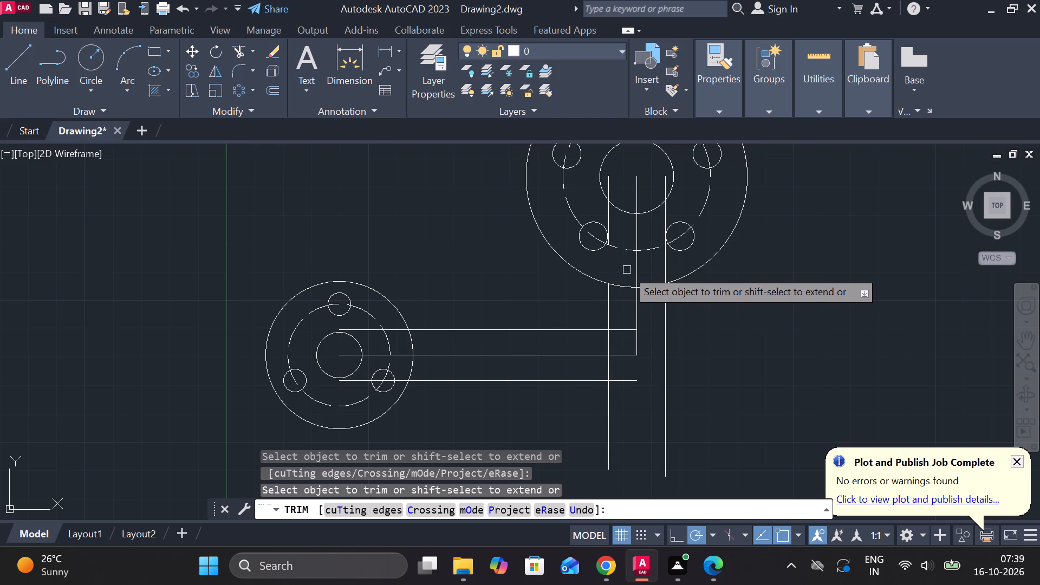
{"action": "left_click", "coordinate": [662, 271]}
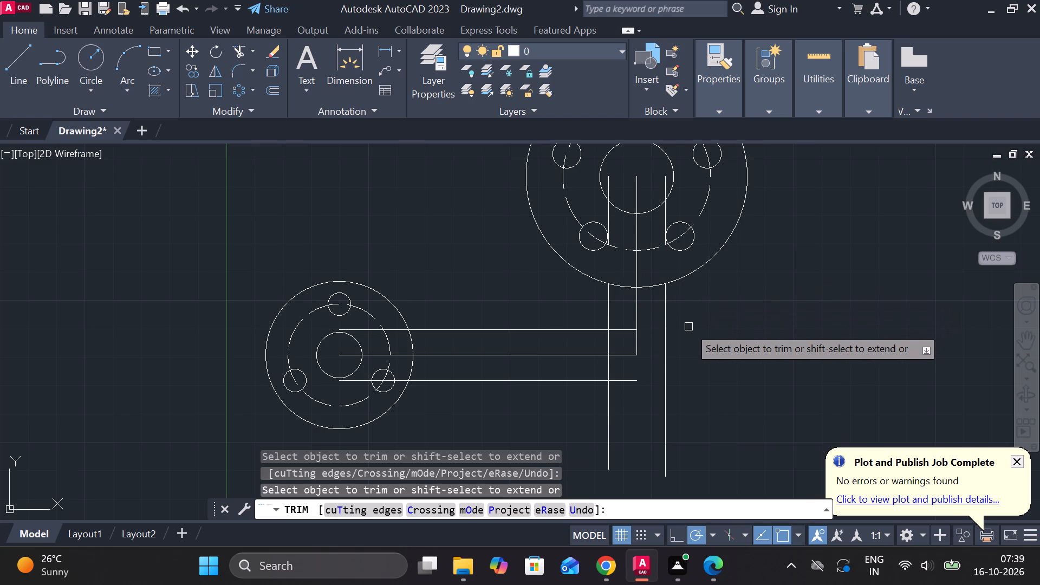
{"action": "key", "text": "Escape"}
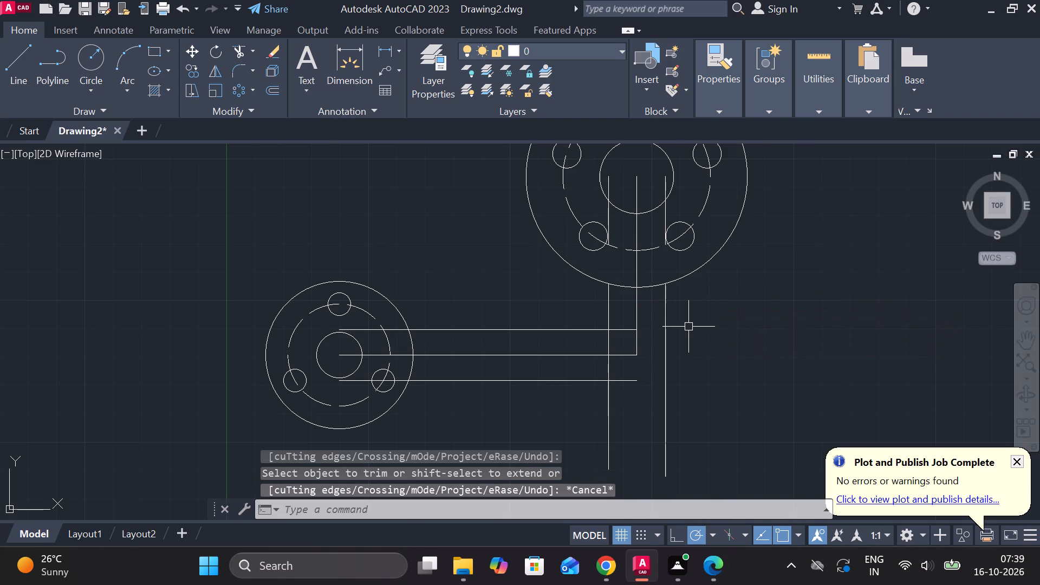
Draw a 45 mm radius circle tangent to the upper sides of the boss's and flange's outer circles.
{"action": "left_click", "coordinate": [84, 90]}
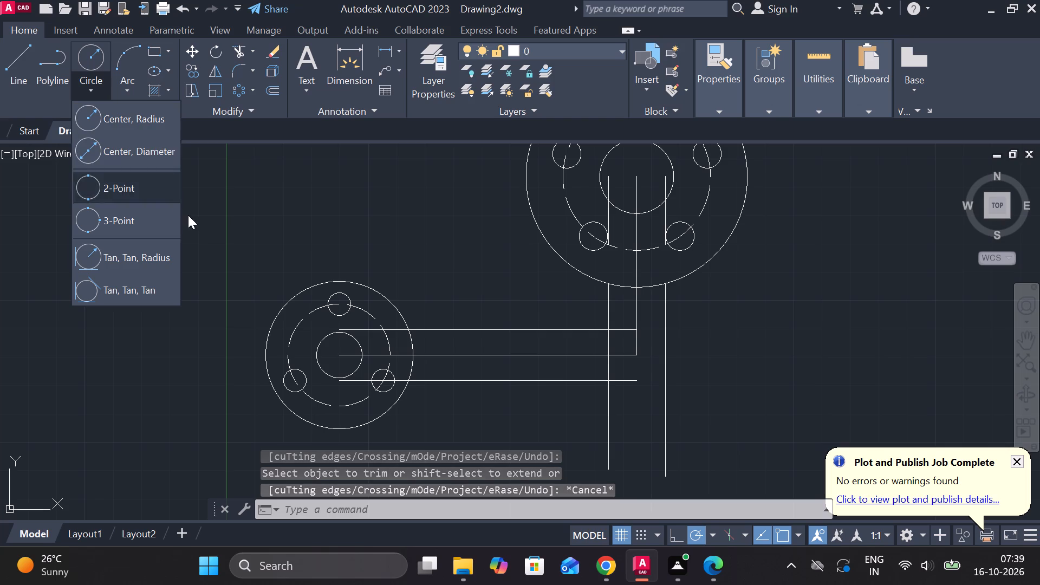
{"action": "left_click", "coordinate": [166, 244]}
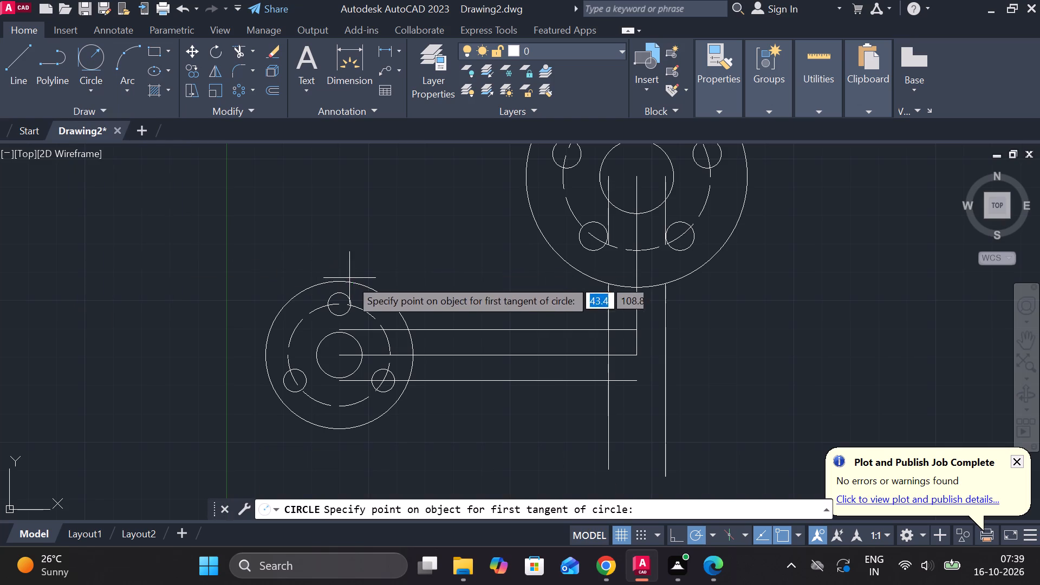
{"action": "left_click", "coordinate": [351, 280]}
{"action": "left_click", "coordinate": [521, 190]}
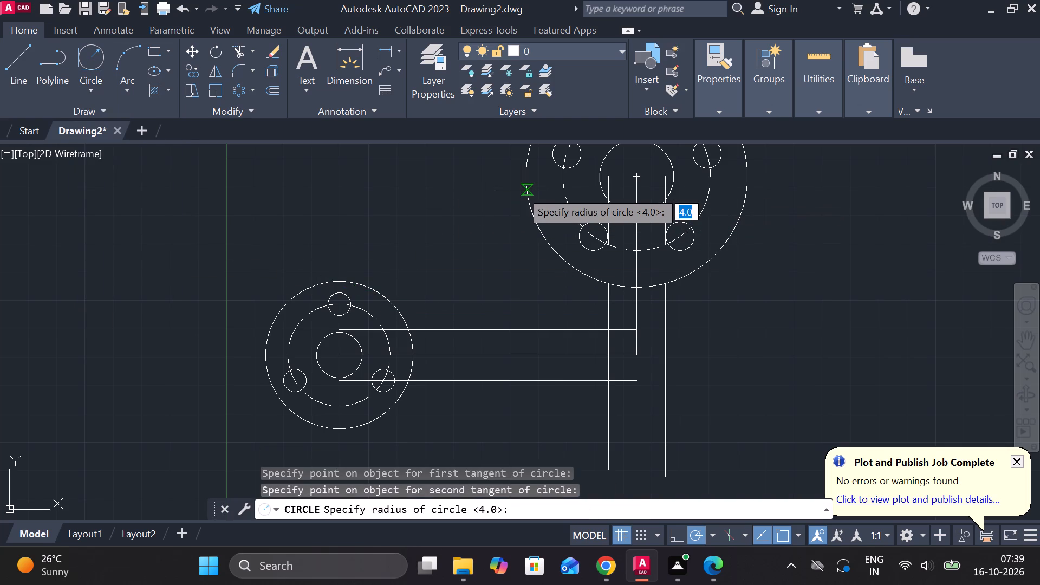
{"action": "type", "text": "45"}
{"action": "key", "text": "space"}
{"action": "key", "text": "Escape"}
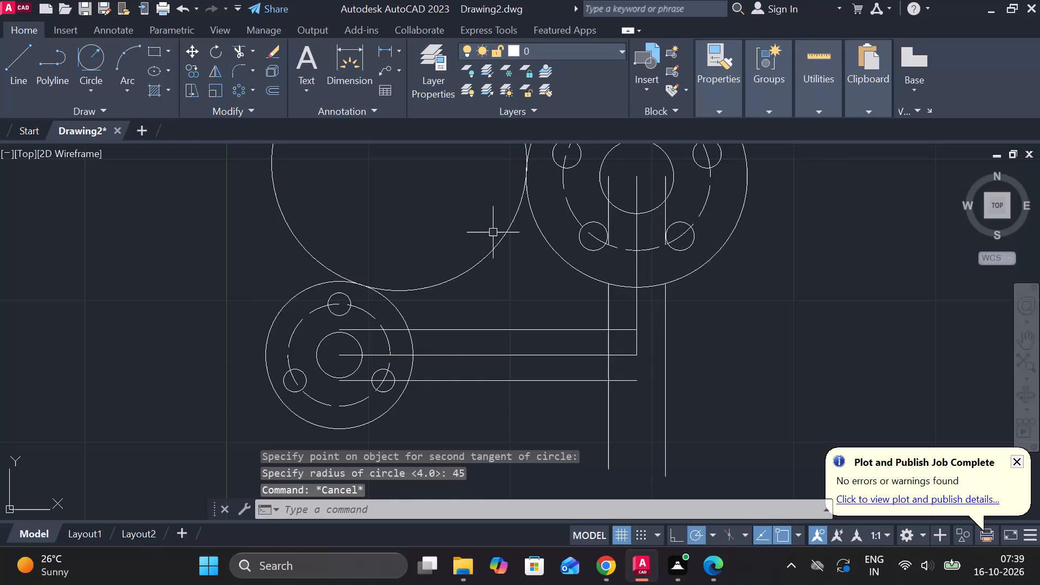
Trim the 45 mm radius circle to leave only the lower arc connecting the boss and the flange.
{"action": "type", "text": "TR"}
{"action": "key", "text": "space"}
{"action": "left_click_drag", "start_coordinate": [326, 220], "coordinate": [257, 261]}
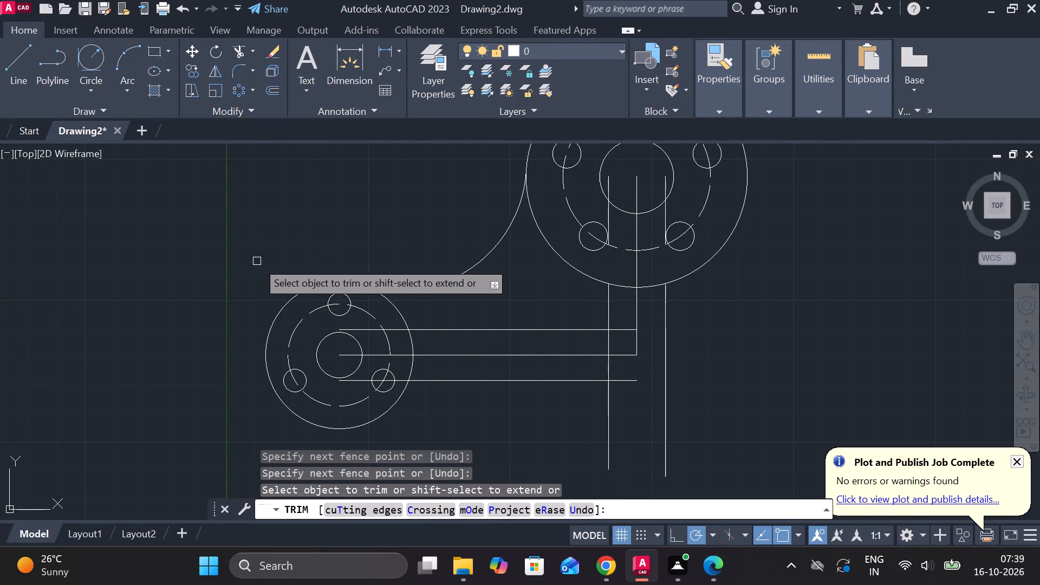
{"action": "key", "text": "Escape"}
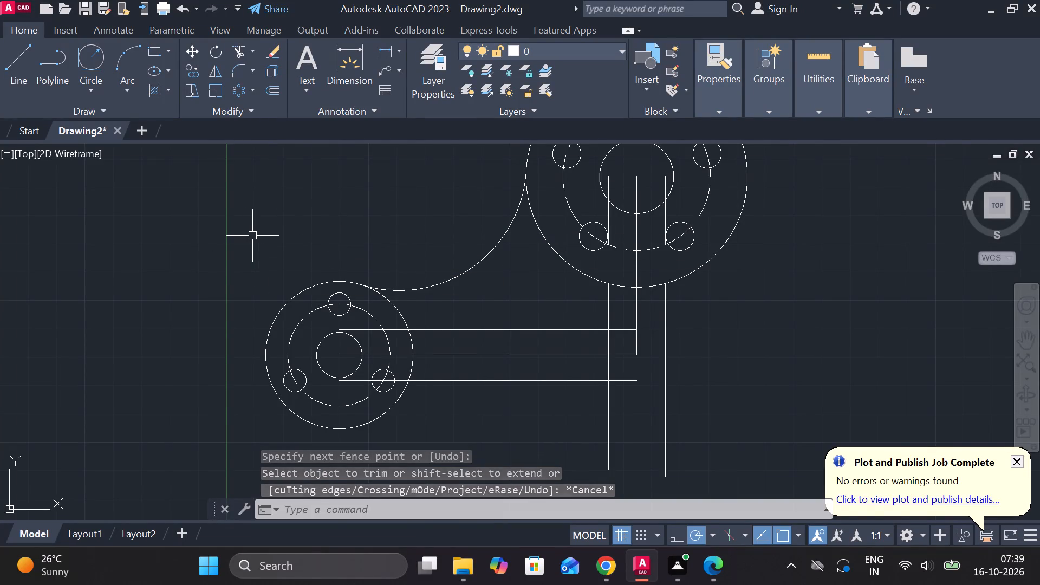
Draw a 145 mm horizontal line to the right, starting tangent to the bottom of the boss's outer circle.
{"action": "key", "text": "l"}
{"action": "key", "text": "Return"}
{"action": "type", "text": "TAN"}
{"action": "key", "text": "space"}
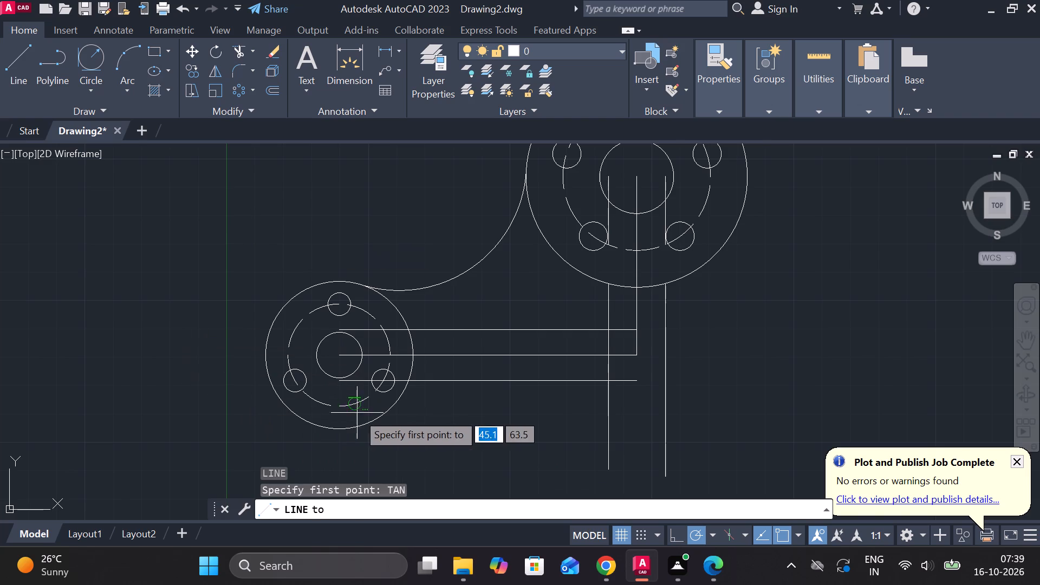
{"action": "left_click", "coordinate": [329, 422]}
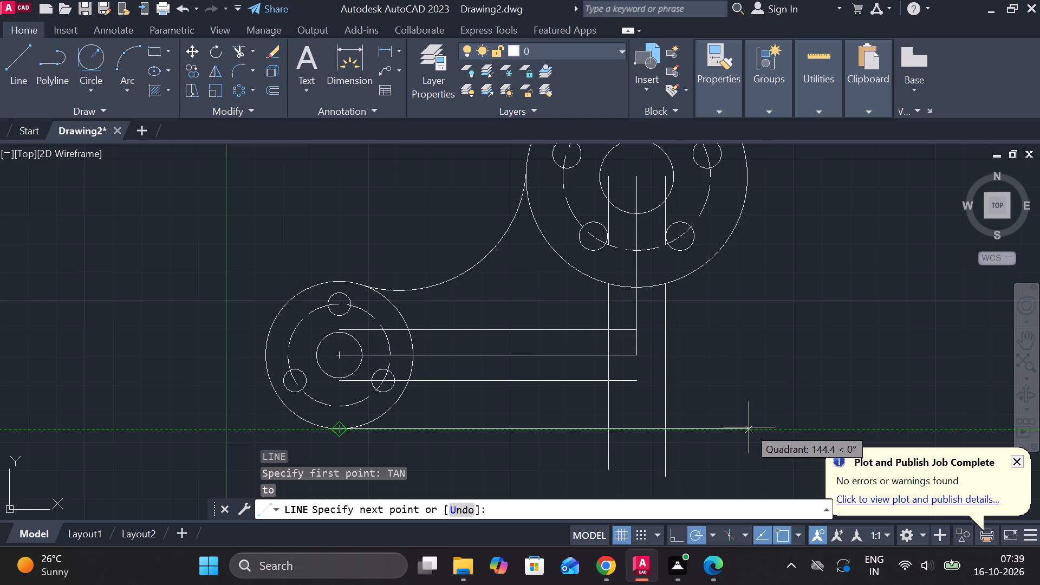
{"action": "type", "text": "145"}
{"action": "key", "text": "space"}
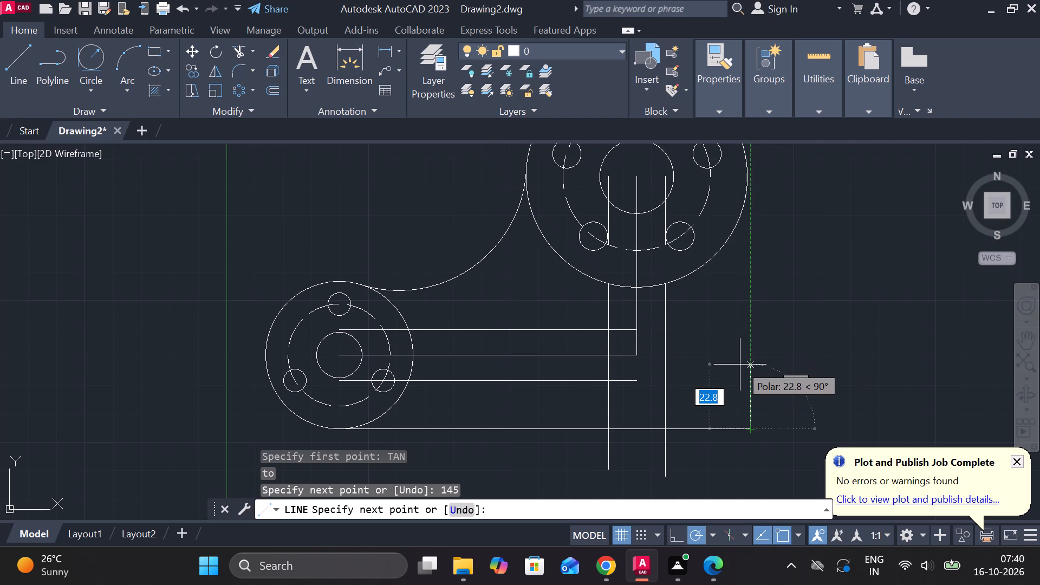
{"action": "key", "text": "grave"}
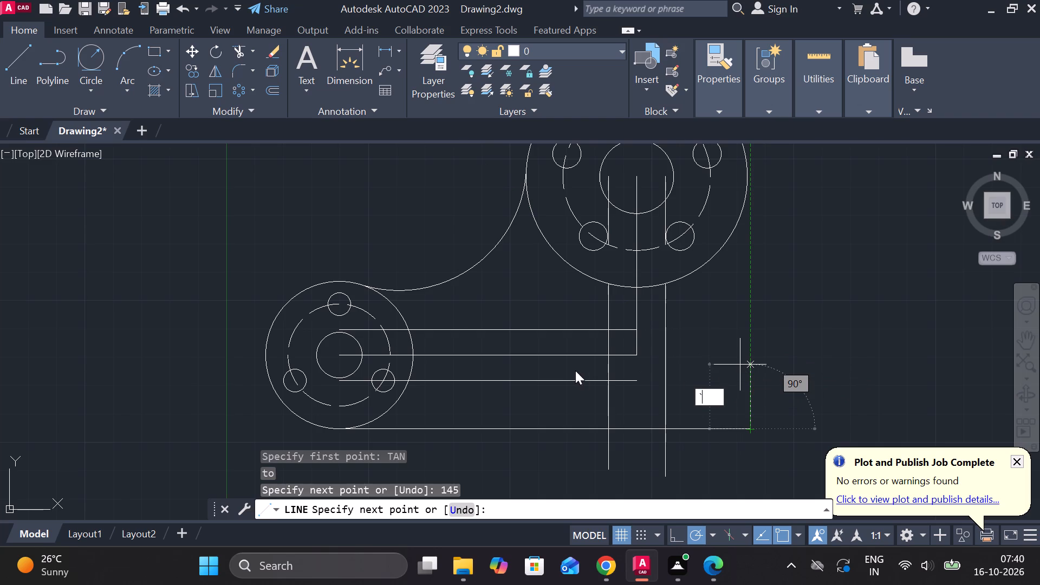
{"action": "key", "text": "Escape"}
{"action": "key", "text": "Escape"}
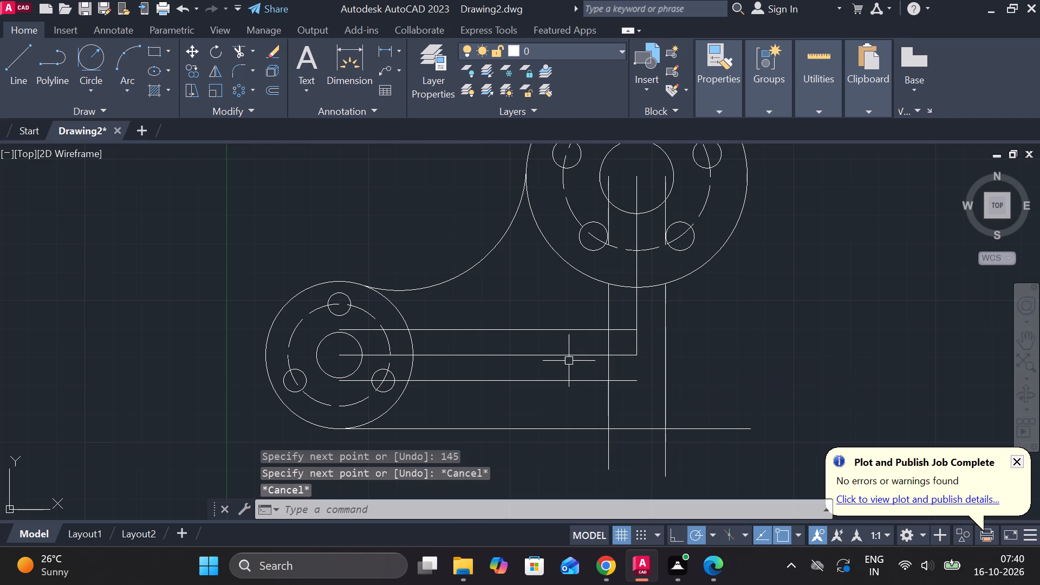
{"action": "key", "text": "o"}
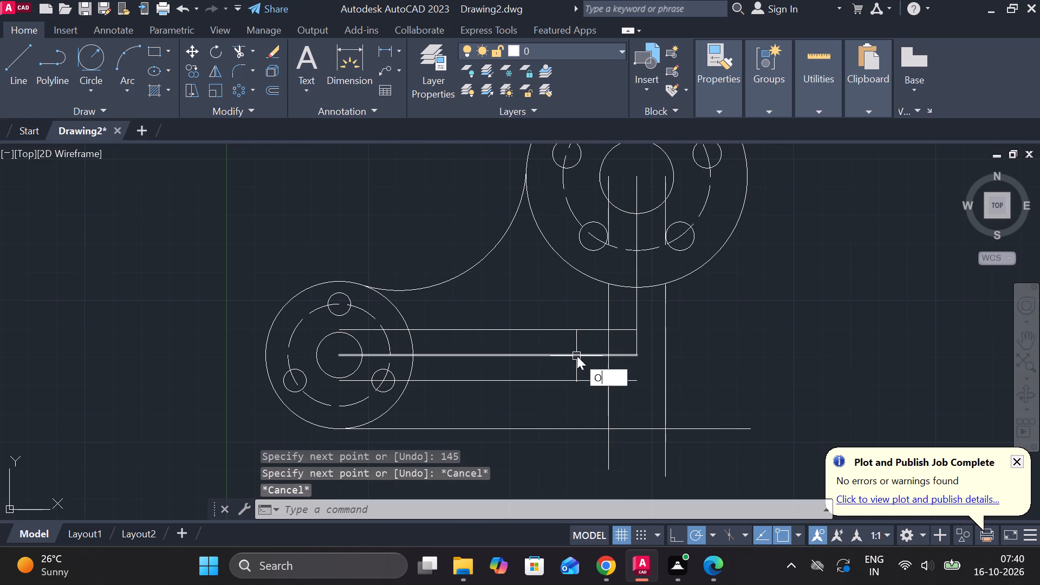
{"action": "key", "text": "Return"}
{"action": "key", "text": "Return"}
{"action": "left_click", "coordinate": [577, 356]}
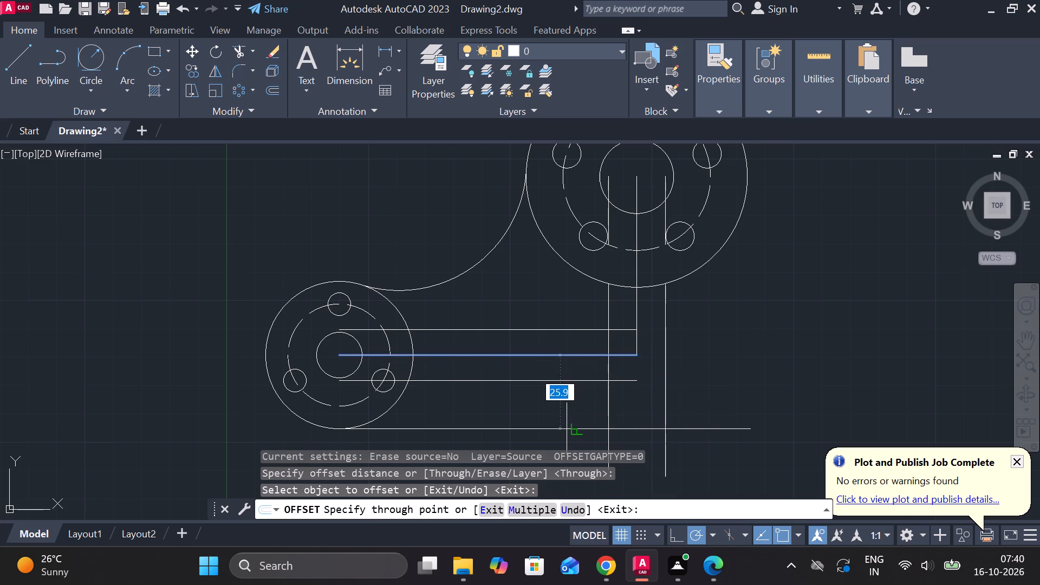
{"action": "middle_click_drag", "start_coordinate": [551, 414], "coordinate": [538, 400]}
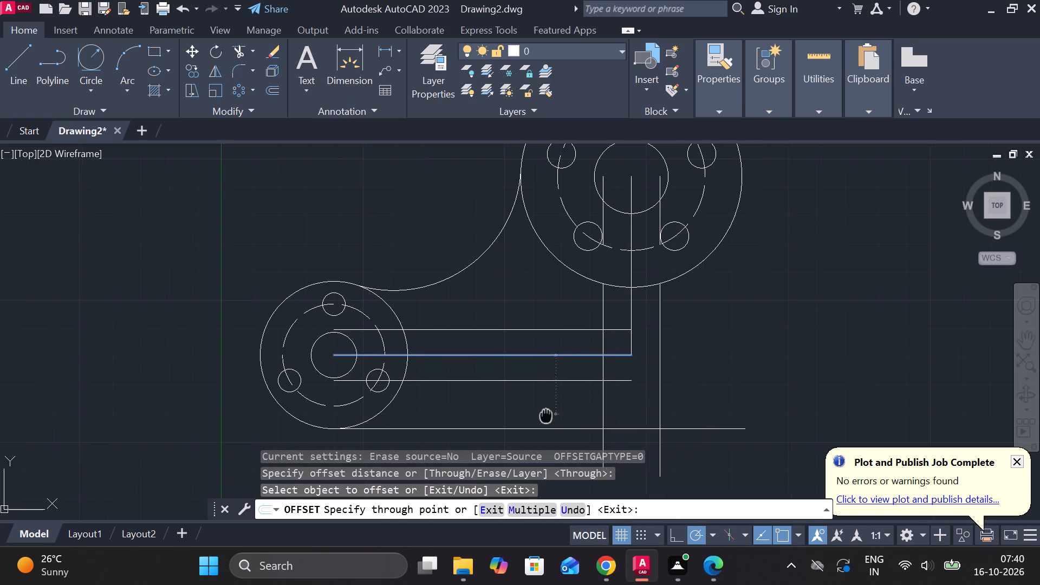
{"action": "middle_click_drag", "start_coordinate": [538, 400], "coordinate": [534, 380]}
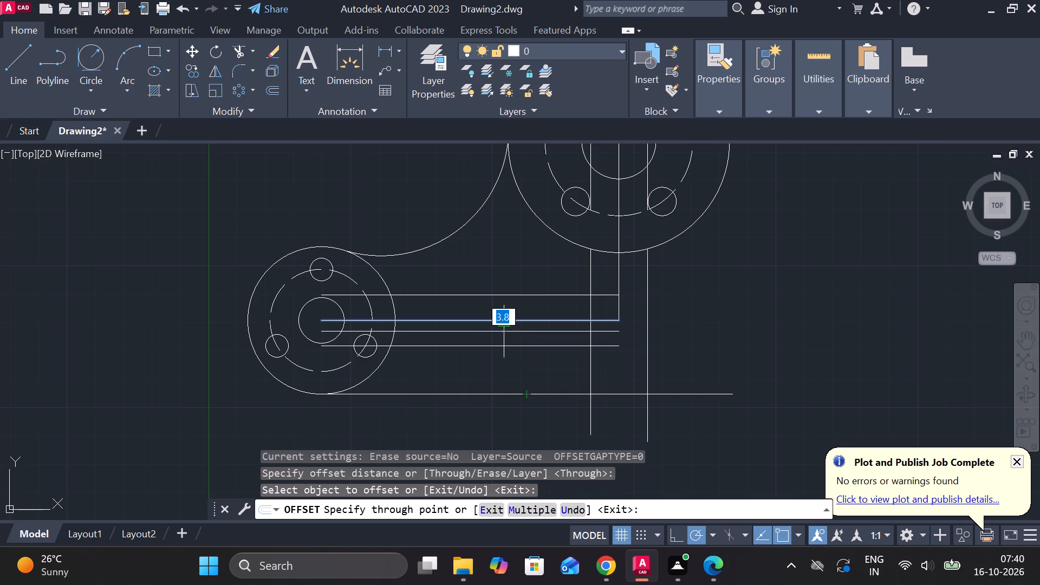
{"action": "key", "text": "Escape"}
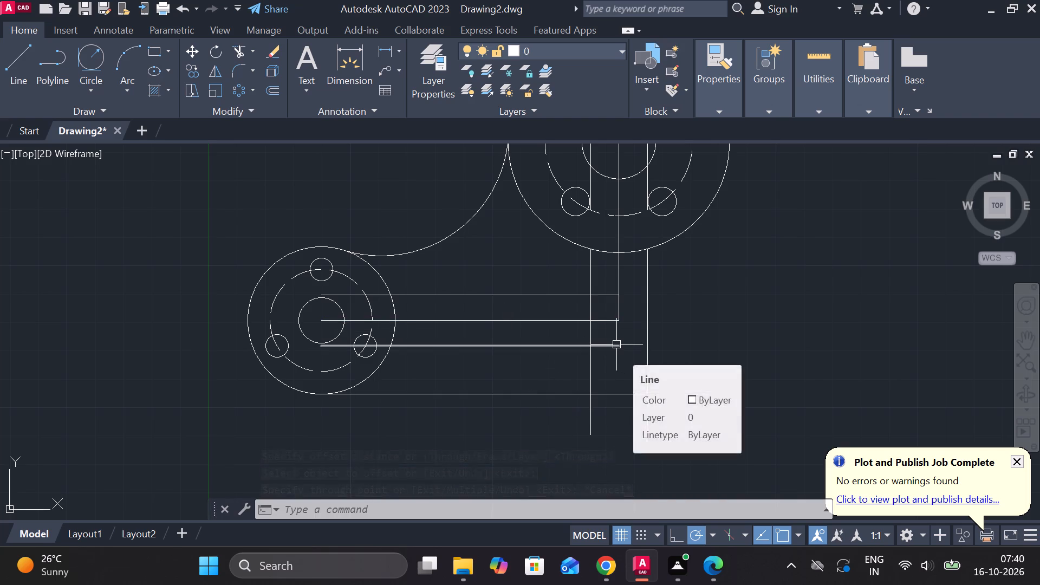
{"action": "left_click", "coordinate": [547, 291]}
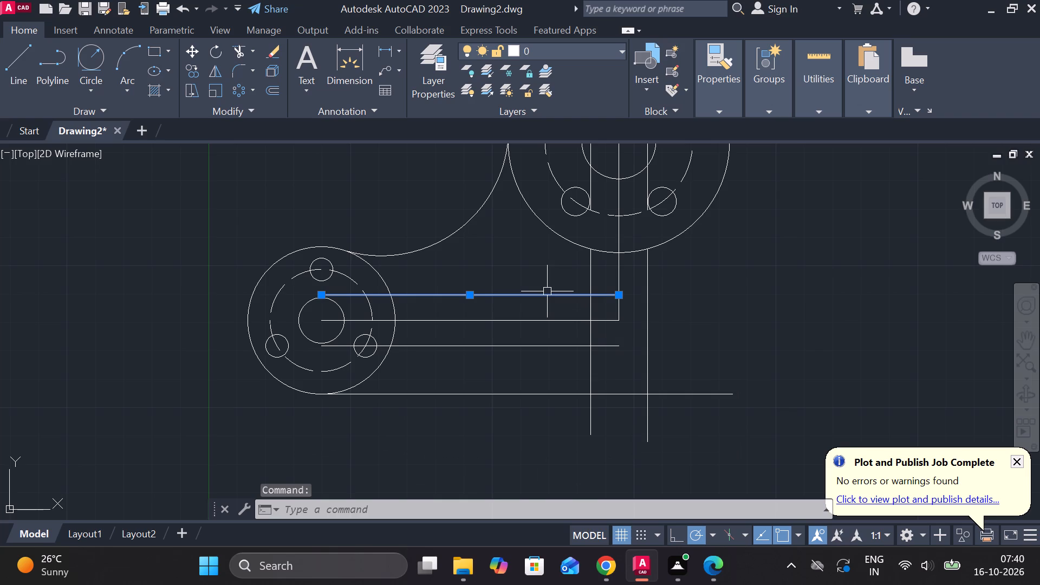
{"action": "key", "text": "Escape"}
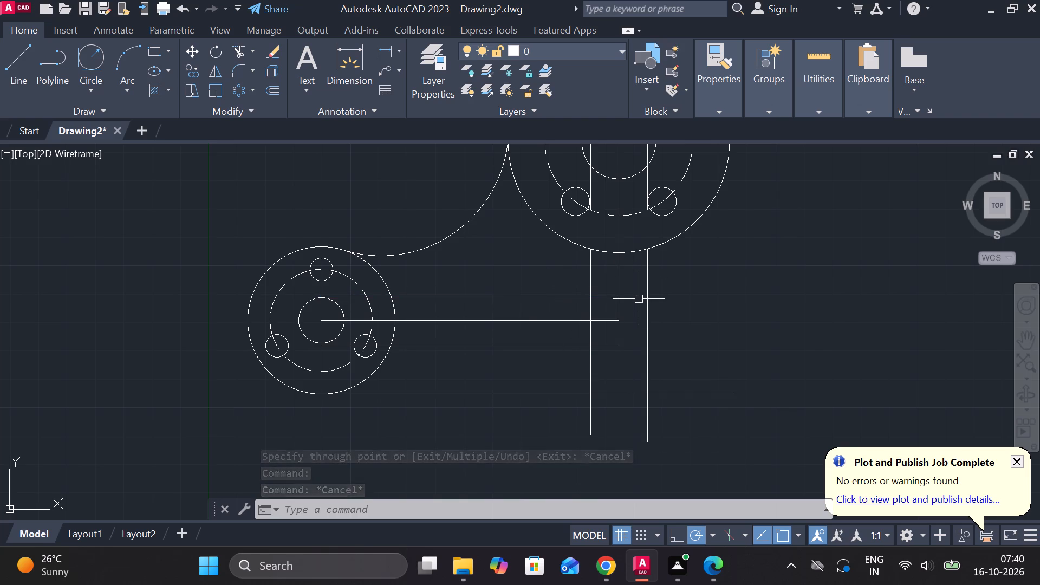
Trim the three horizontal arm lines at the left offset vertical, and that vertical between the arm edges and below the 145 mm line.
{"action": "type", "text": "TR"}
{"action": "key", "text": "space"}
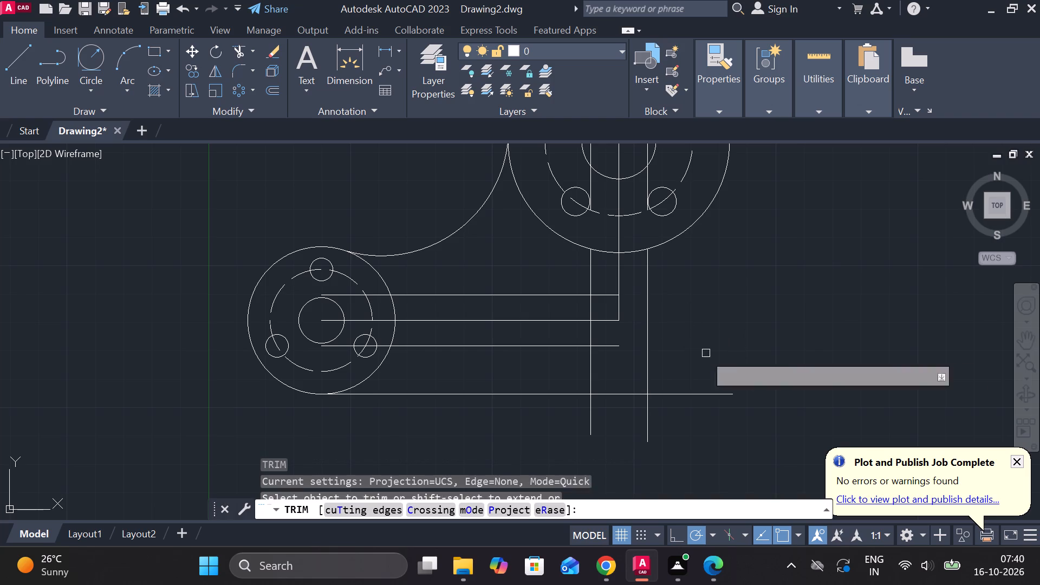
{"action": "left_click", "coordinate": [608, 298]}
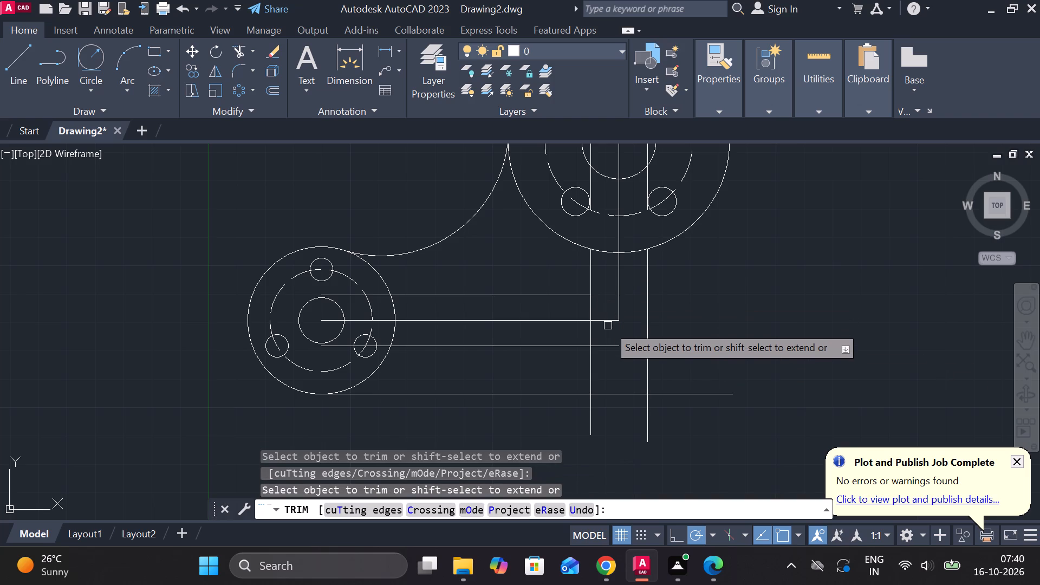
{"action": "left_click", "coordinate": [601, 318]}
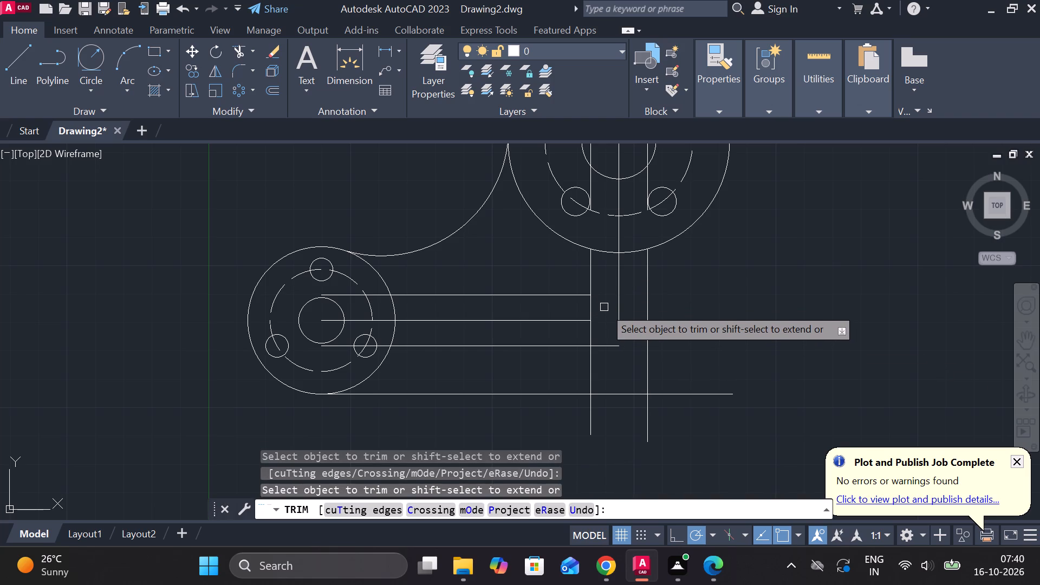
{"action": "left_click", "coordinate": [588, 308]}
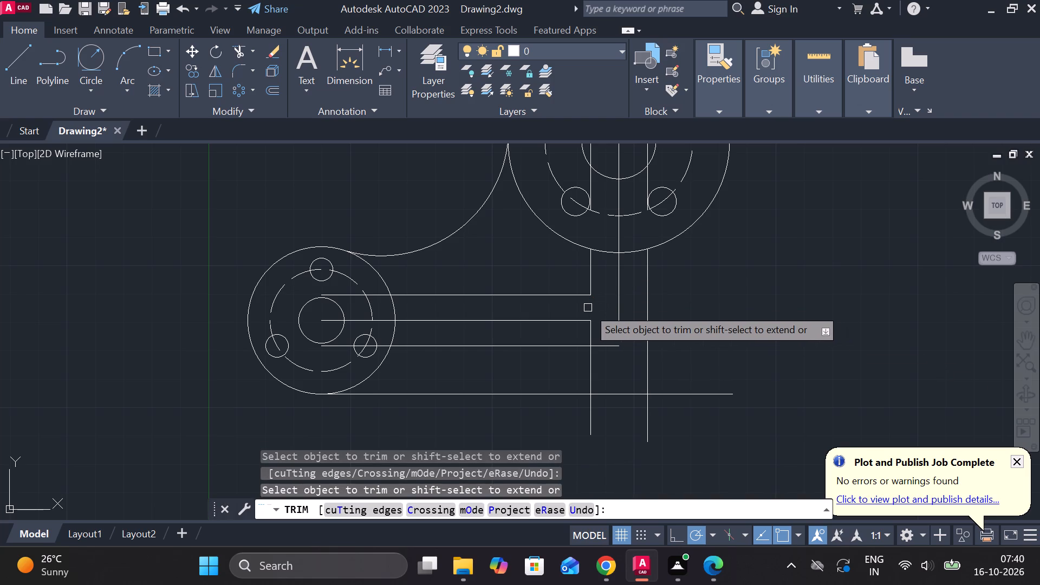
{"action": "left_click", "coordinate": [594, 345]}
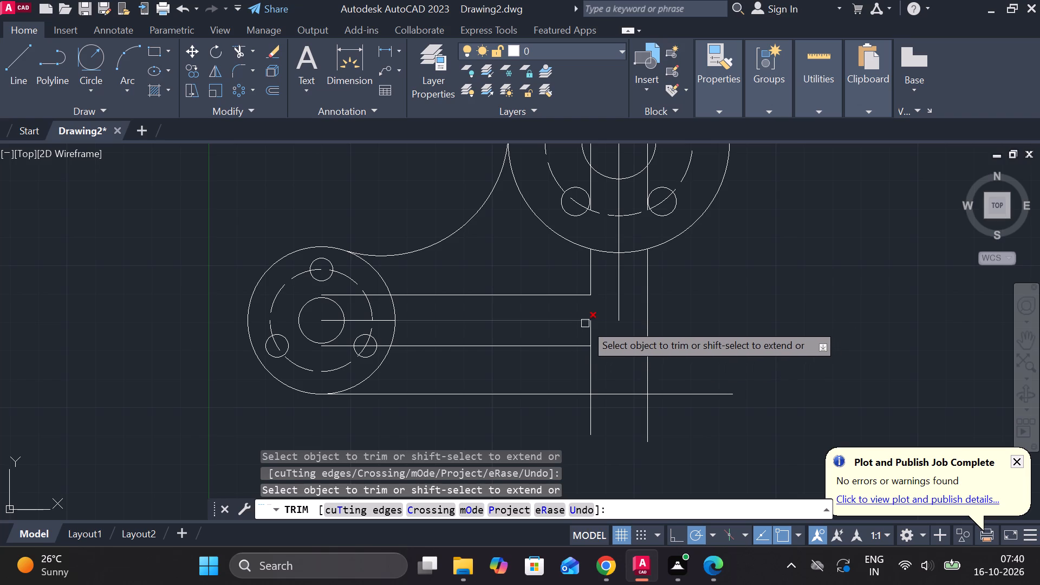
{"action": "left_click", "coordinate": [589, 337]}
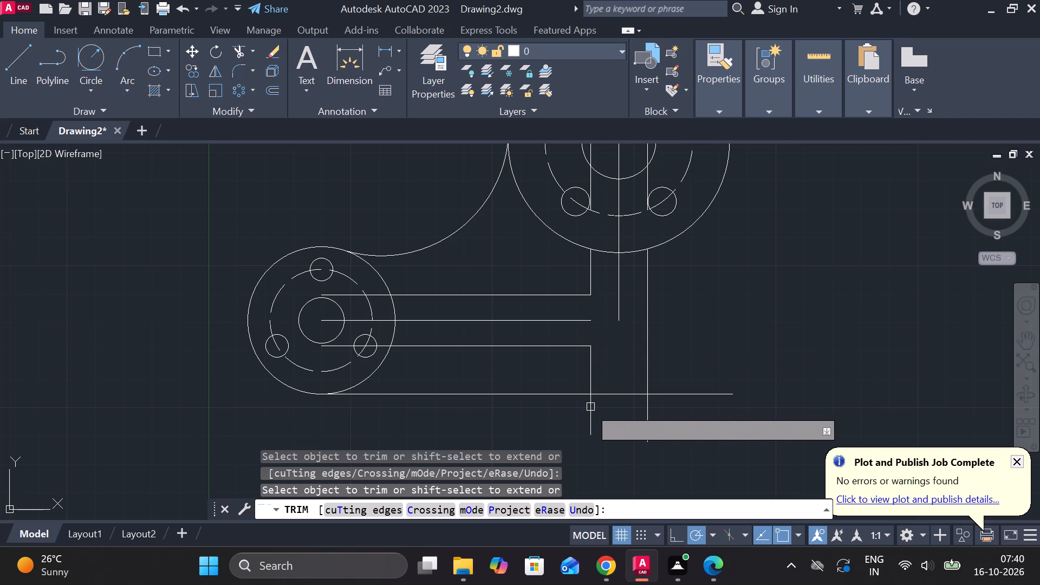
{"action": "left_click", "coordinate": [590, 424]}
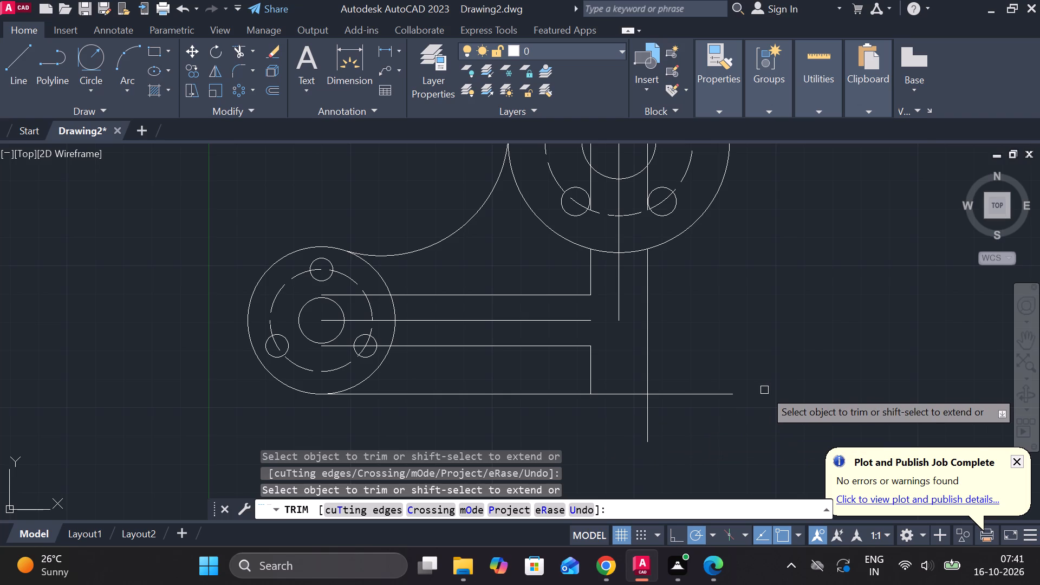
{"action": "key", "text": "Escape"}
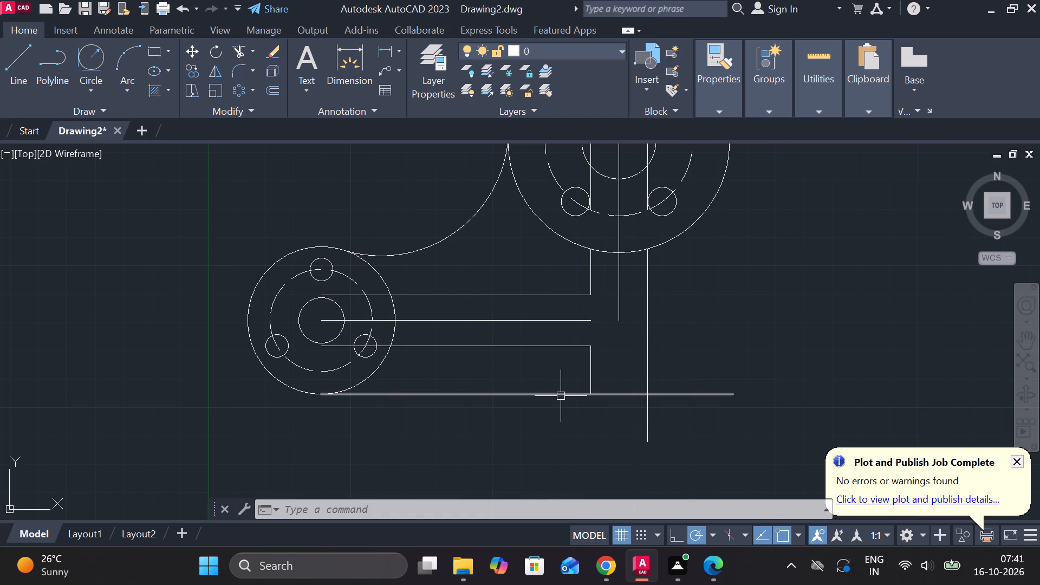
Offset the 145 mm horizontal line 18 mm downward.
{"action": "middle_click_drag", "start_coordinate": [526, 396], "coordinate": [518, 386]}
{"action": "left_click", "coordinate": [526, 385]}
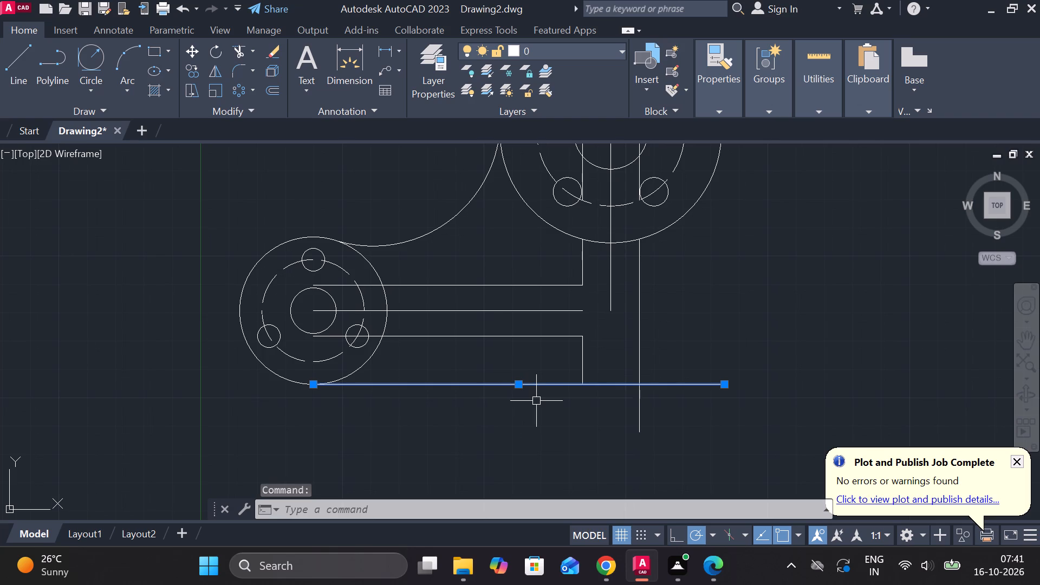
{"action": "key", "text": "o"}
{"action": "key", "text": "Return"}
{"action": "key", "text": "Return"}
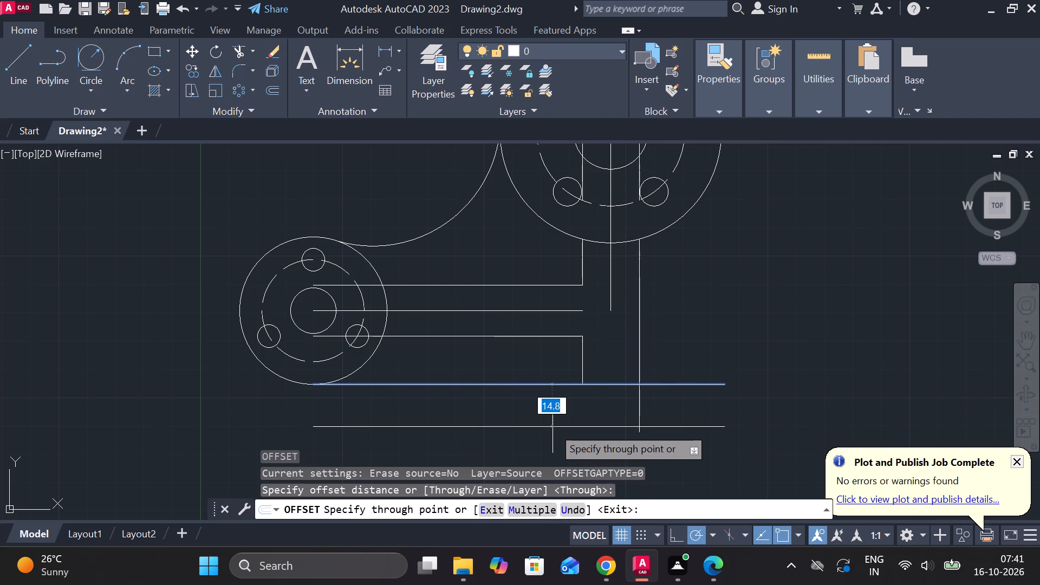
{"action": "key", "text": "1"}
{"action": "key", "text": "8"}
{"action": "key", "text": "Return"}
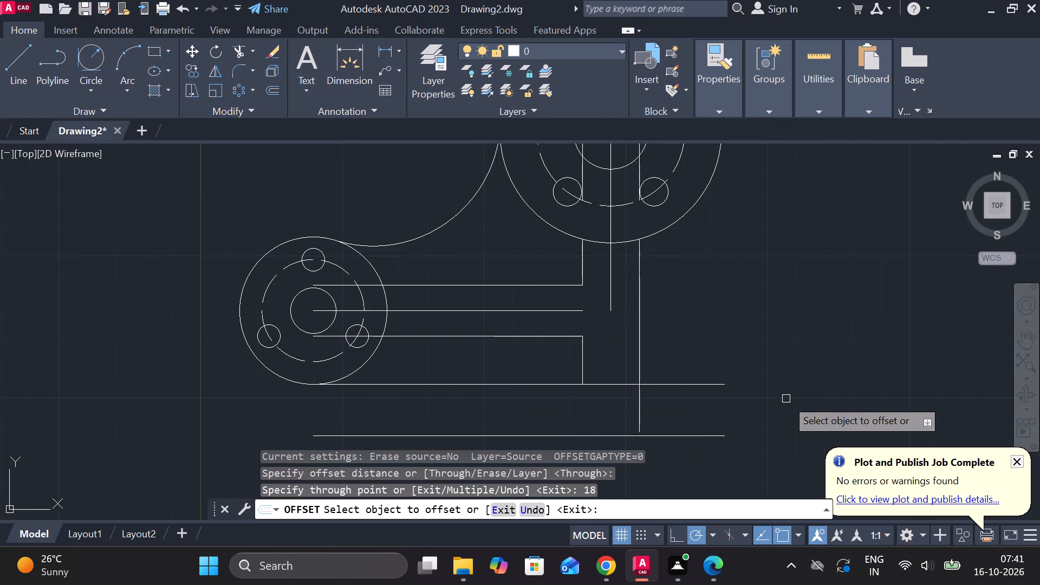
{"action": "key", "text": "Escape"}
Lengthen the flange arm's outer vertical line downward past the lower base line.
{"action": "left_click", "coordinate": [637, 404]}
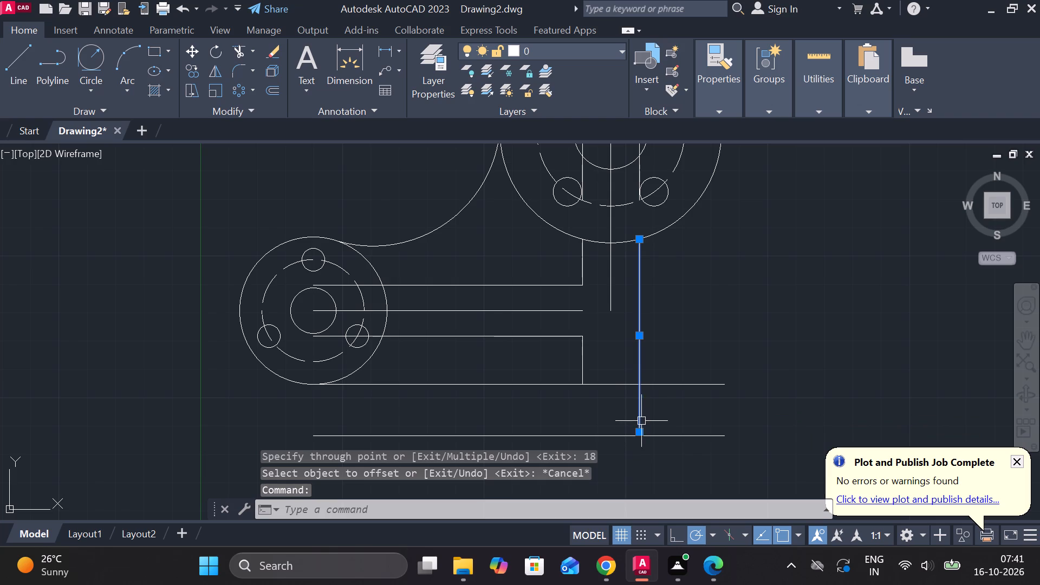
{"action": "left_click", "coordinate": [671, 470]}
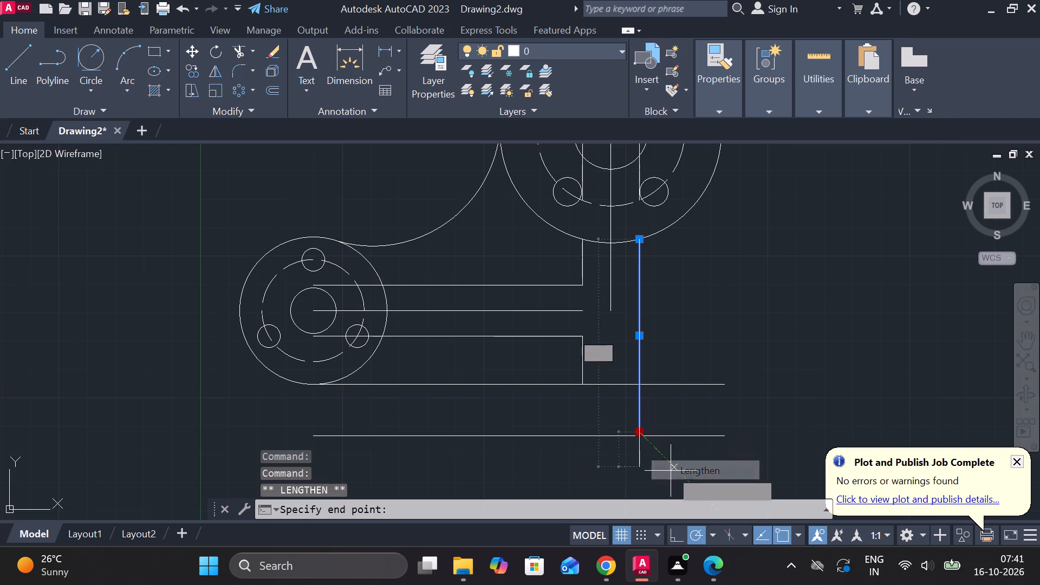
{"action": "left_click", "coordinate": [664, 479]}
{"action": "key", "text": "Escape"}
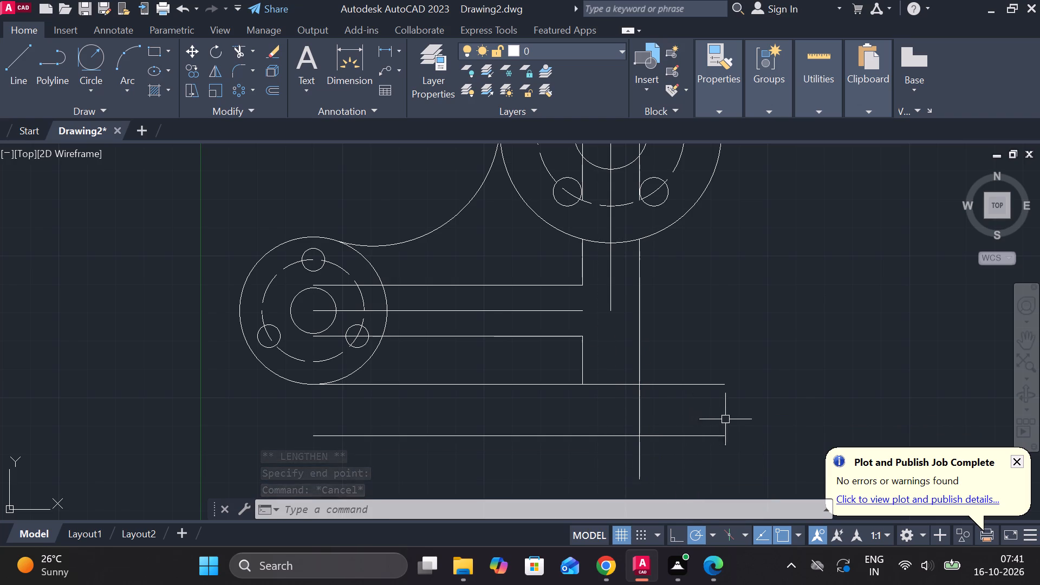
Draw a two-point circle of 36 mm diameter, starting at the right end of the lower base line and extending left.
{"action": "type", "text": "C"}
{"action": "key", "text": "space"}
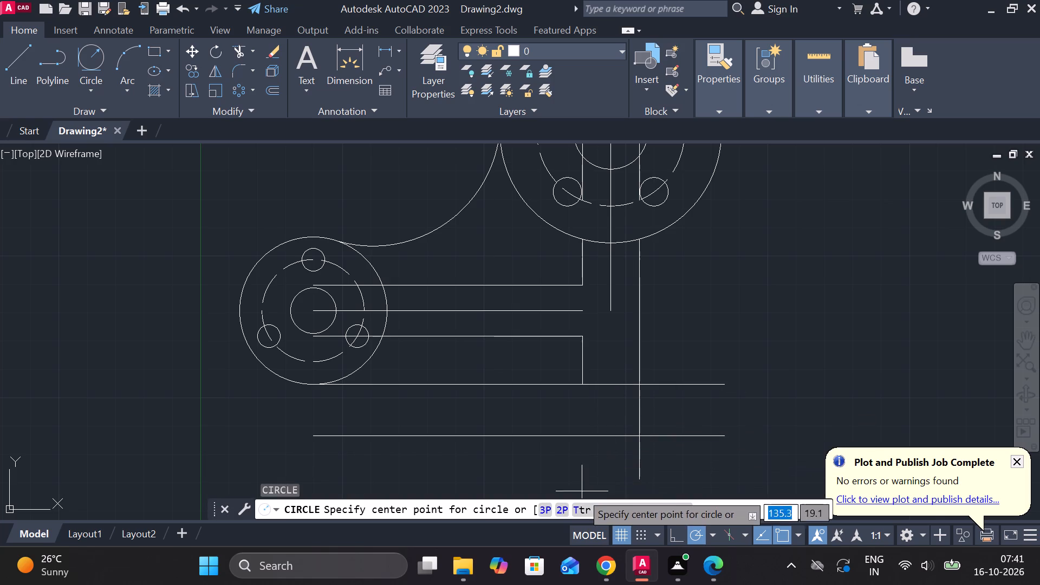
{"action": "left_click", "coordinate": [563, 508]}
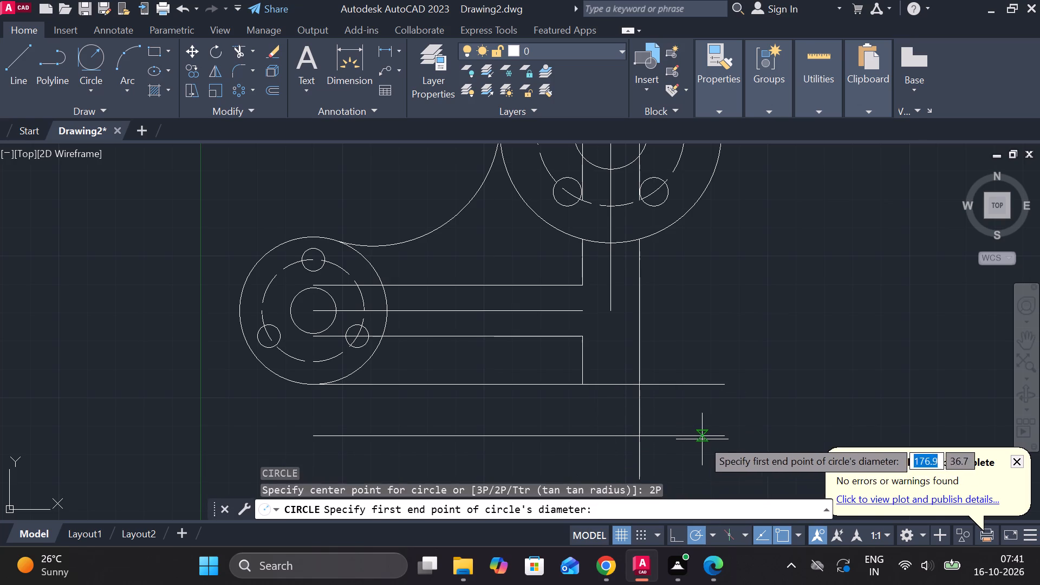
{"action": "left_click", "coordinate": [720, 438]}
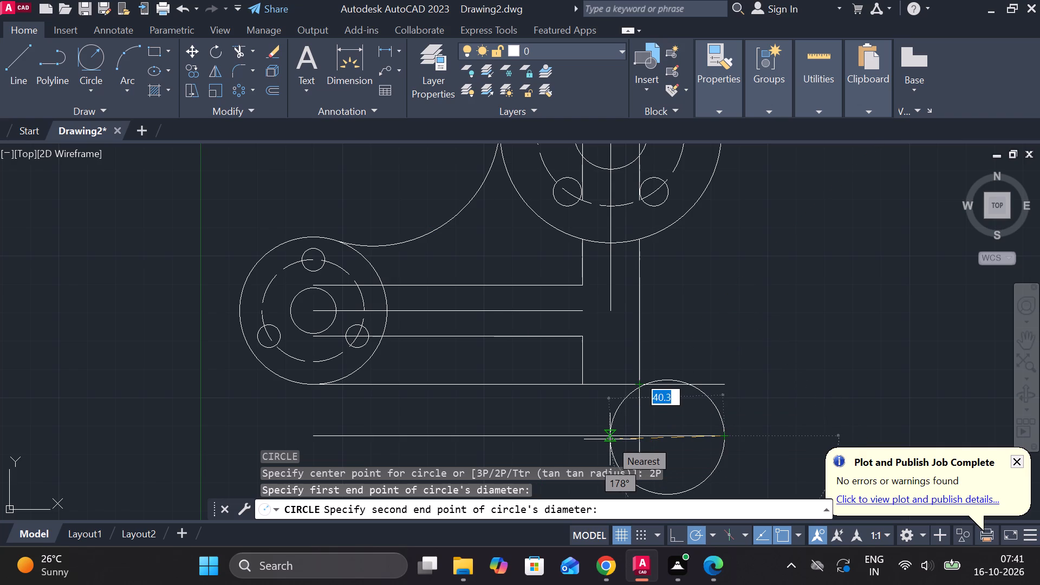
{"action": "scroll", "coordinate": [610, 439], "scroll_direction": "down", "scroll_amount": 1}
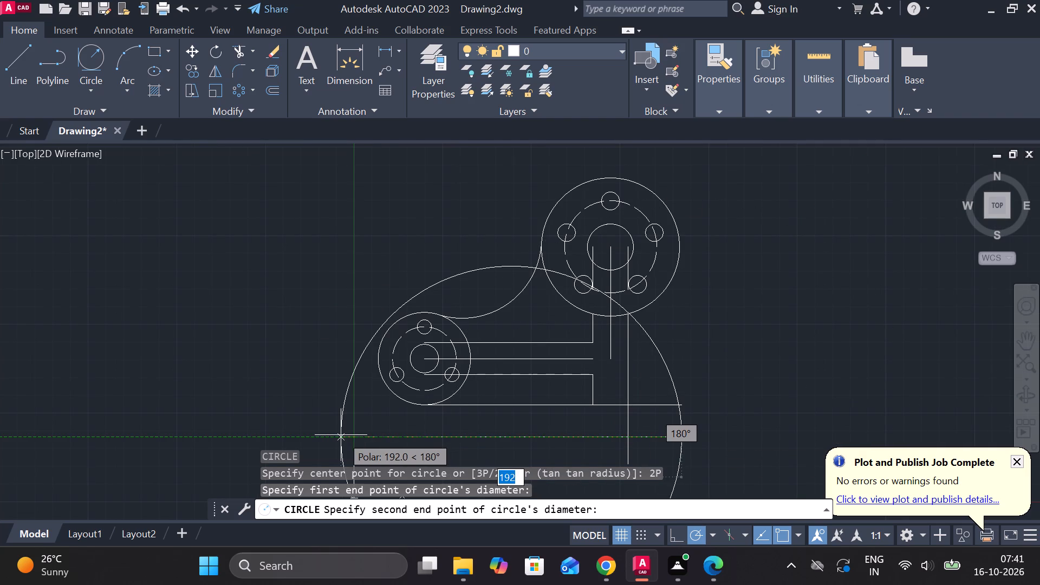
{"action": "type", "text": "36"}
{"action": "key", "text": "space"}
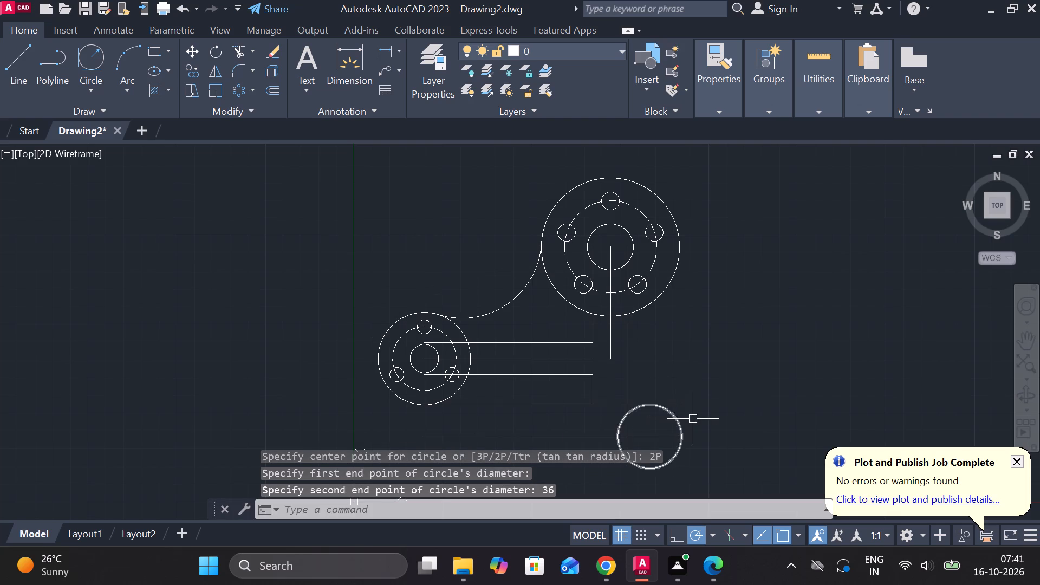
Trim the 36 mm circle to its upper-right quarter arc and remove the upper base line's overhang, rounding the base's right end.
{"action": "type", "text": "TR"}
{"action": "key", "text": "space"}
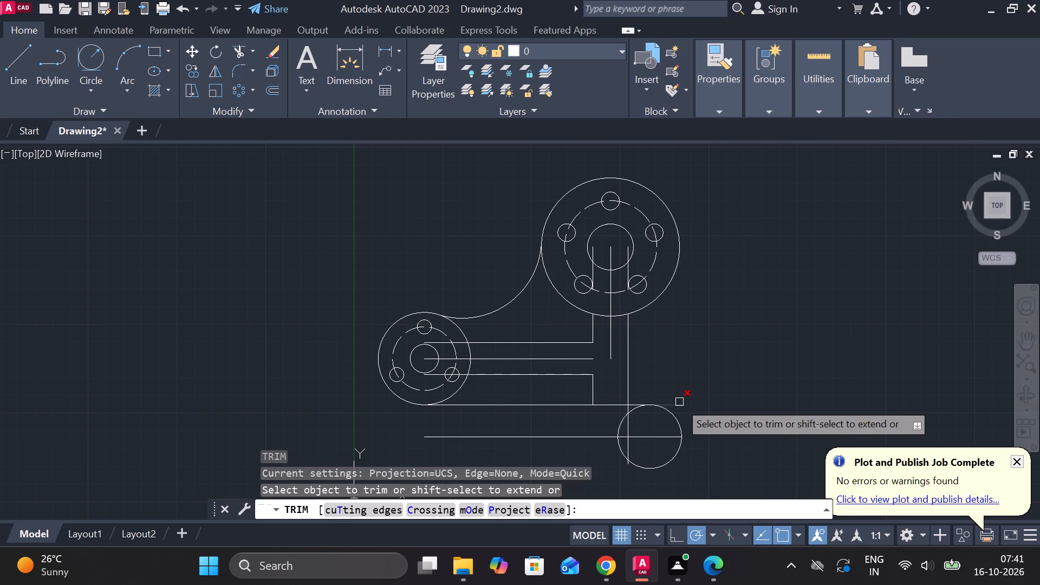
{"action": "left_click", "coordinate": [679, 402]}
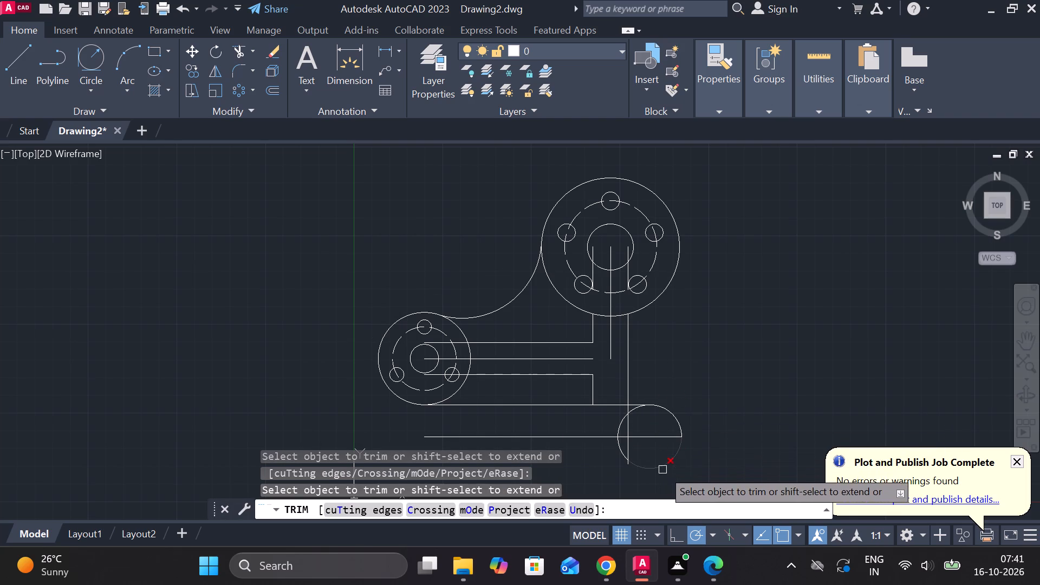
{"action": "left_click", "coordinate": [662, 470]}
{"action": "left_click", "coordinate": [623, 453]}
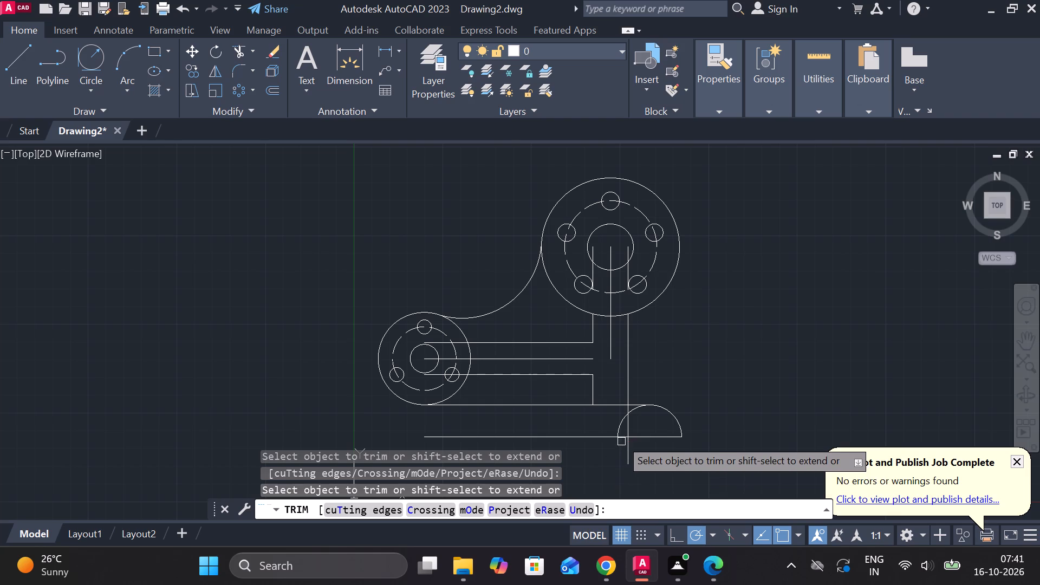
{"action": "left_click", "coordinate": [618, 419]}
{"action": "scroll", "coordinate": [629, 417], "scroll_direction": "up", "scroll_amount": 2}
{"action": "left_click", "coordinate": [642, 402]}
{"action": "scroll", "coordinate": [645, 409], "scroll_direction": "down", "scroll_amount": 2}
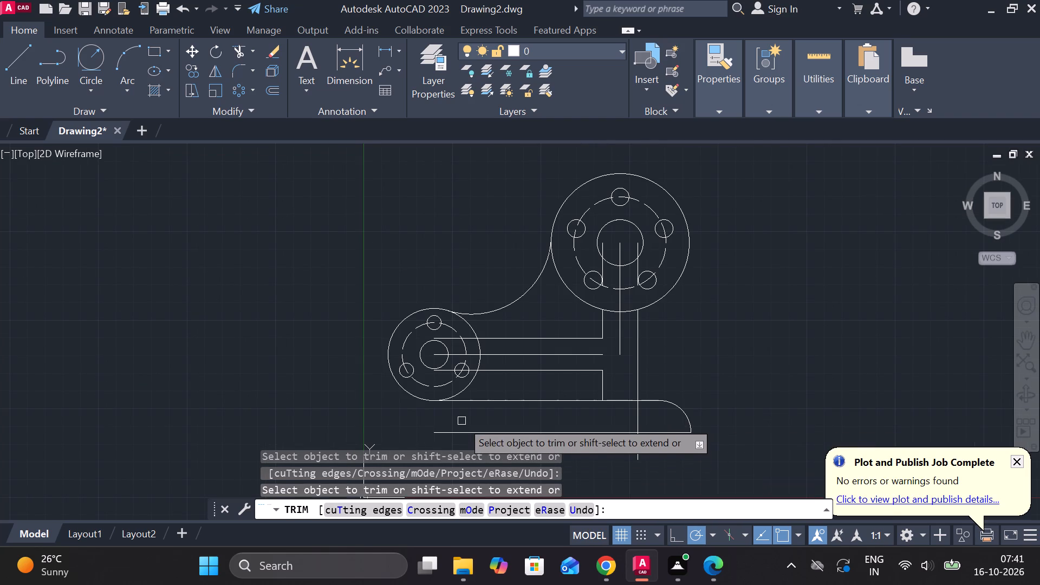
{"action": "middle_click_drag", "start_coordinate": [477, 421], "coordinate": [480, 421]}
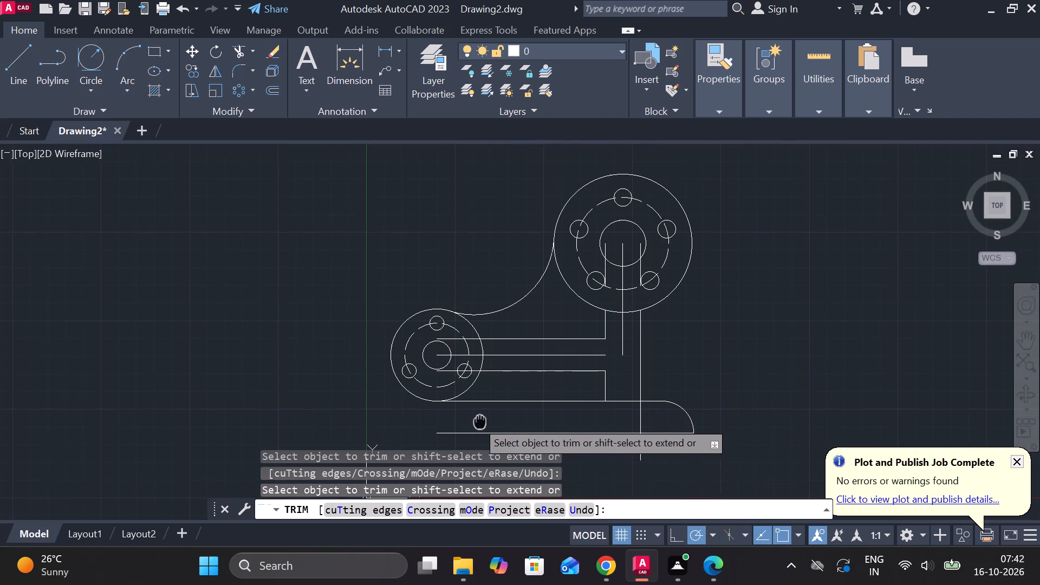
{"action": "middle_click_drag", "start_coordinate": [480, 421], "coordinate": [482, 421]}
{"action": "scroll", "coordinate": [461, 417], "scroll_direction": "up", "scroll_amount": 1}
{"action": "key", "text": "Escape"}
Draw a vertical line from the three-hole boss's centre down past the lower base line.
{"action": "middle_click", "coordinate": [461, 417]}
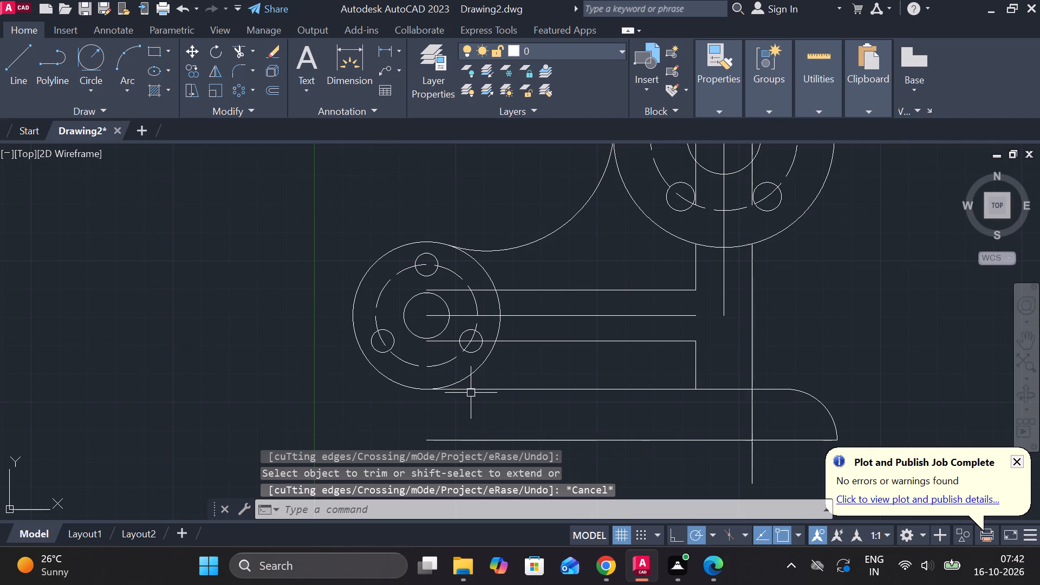
{"action": "middle_click_drag", "start_coordinate": [362, 393], "coordinate": [442, 339]}
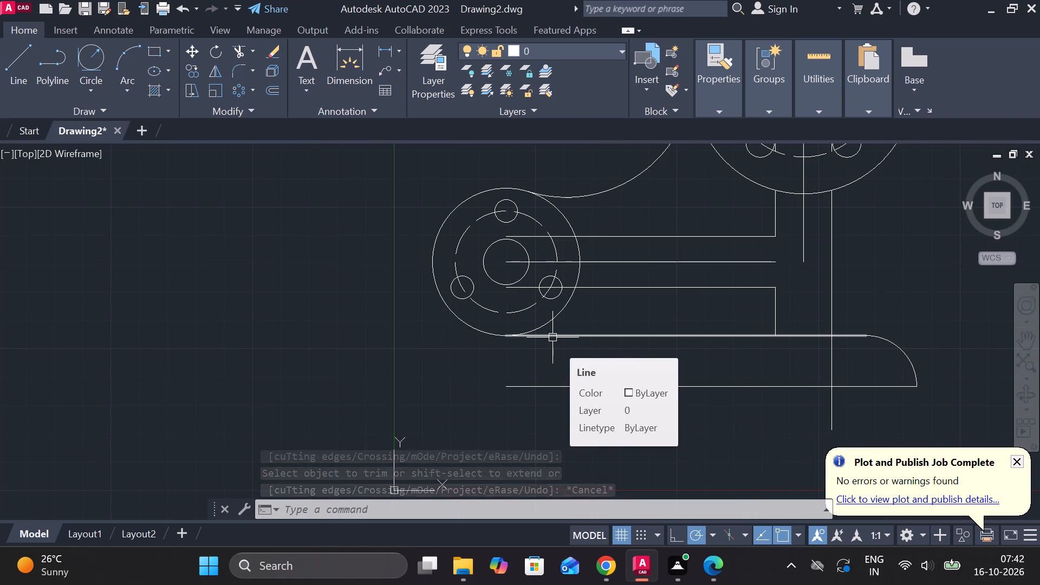
{"action": "key", "text": "l"}
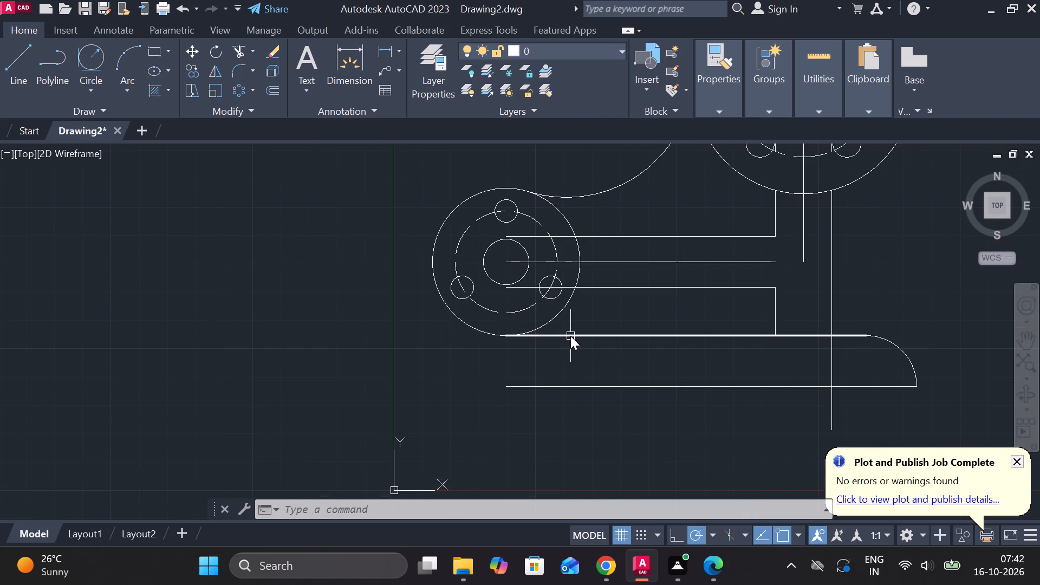
{"action": "key", "text": "Return"}
{"action": "left_click", "coordinate": [511, 267]}
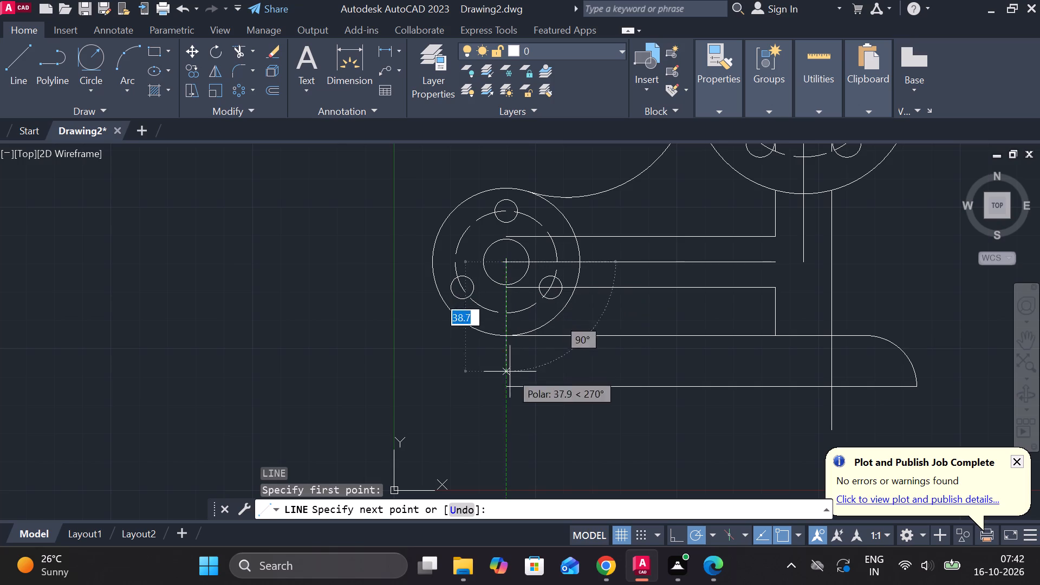
{"action": "left_click", "coordinate": [512, 411]}
{"action": "key", "text": "Escape"}
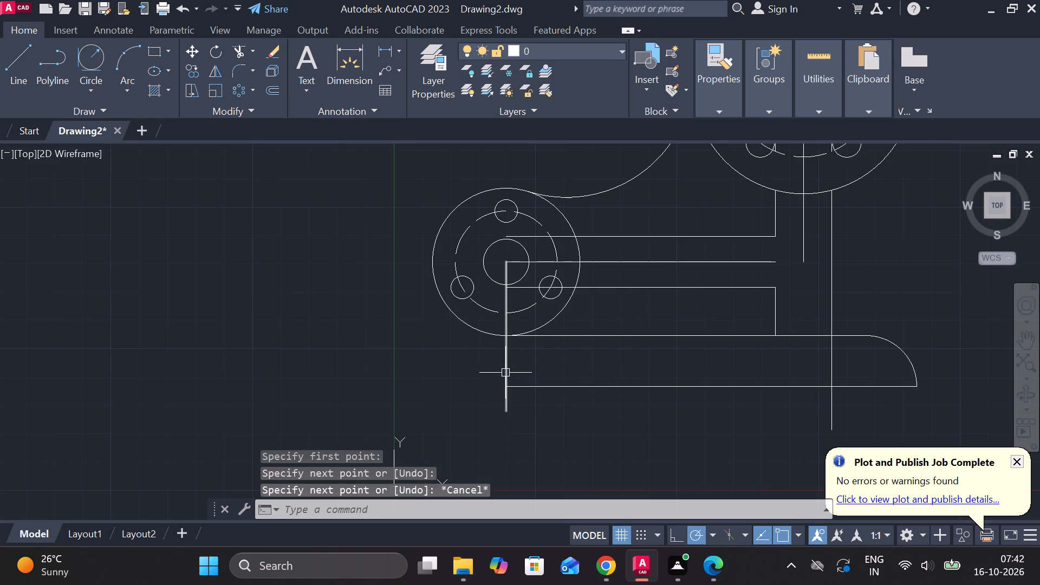
Offset the boss's vertical centre line 65 mm to the left.
{"action": "left_click", "coordinate": [505, 370]}
{"action": "key", "text": "o"}
{"action": "key", "text": "Return"}
{"action": "key", "text": "Return"}
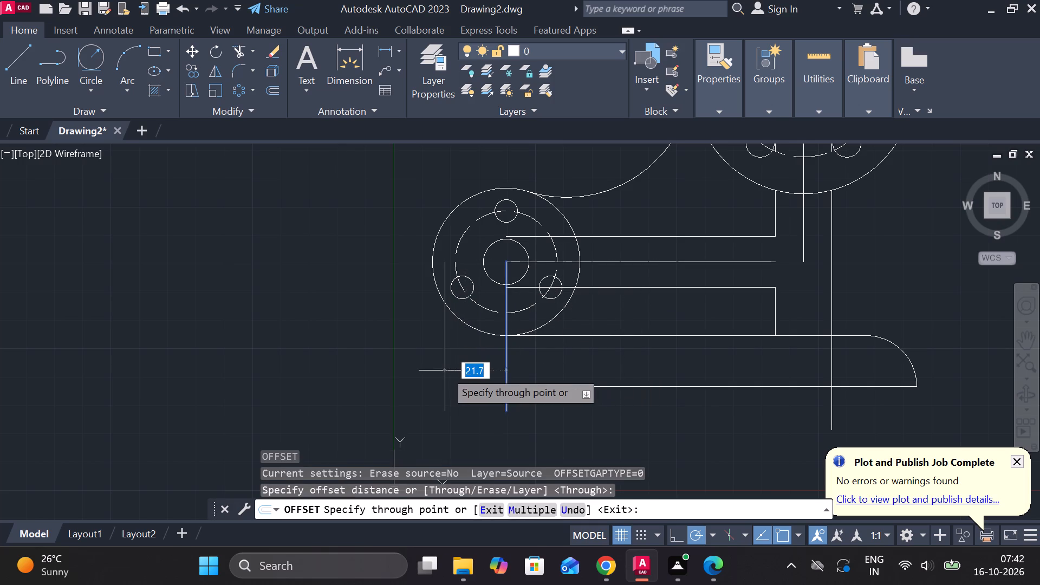
{"action": "type", "text": "65"}
{"action": "key", "text": "space"}
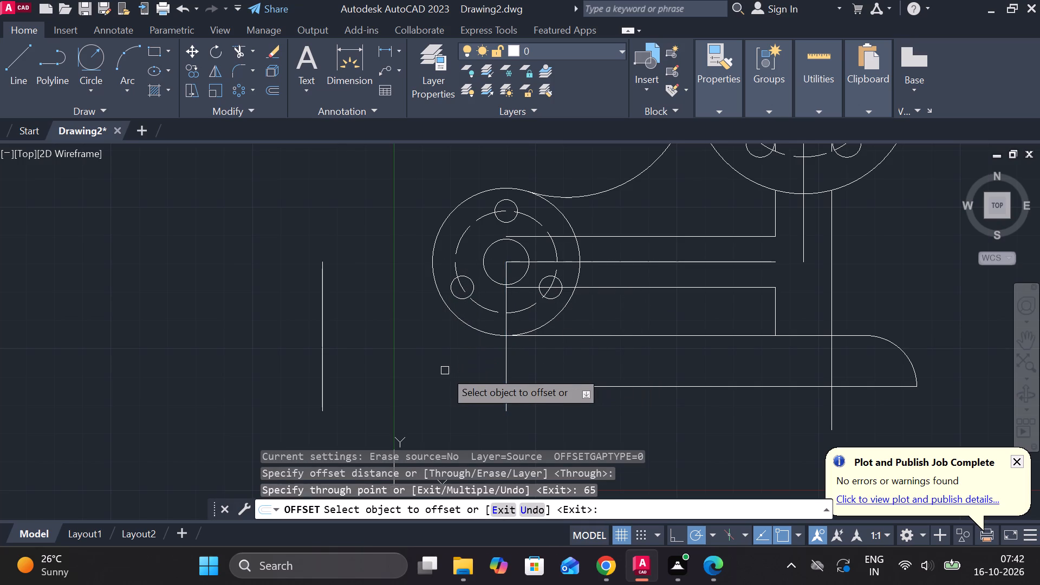
{"action": "key", "text": "Escape"}
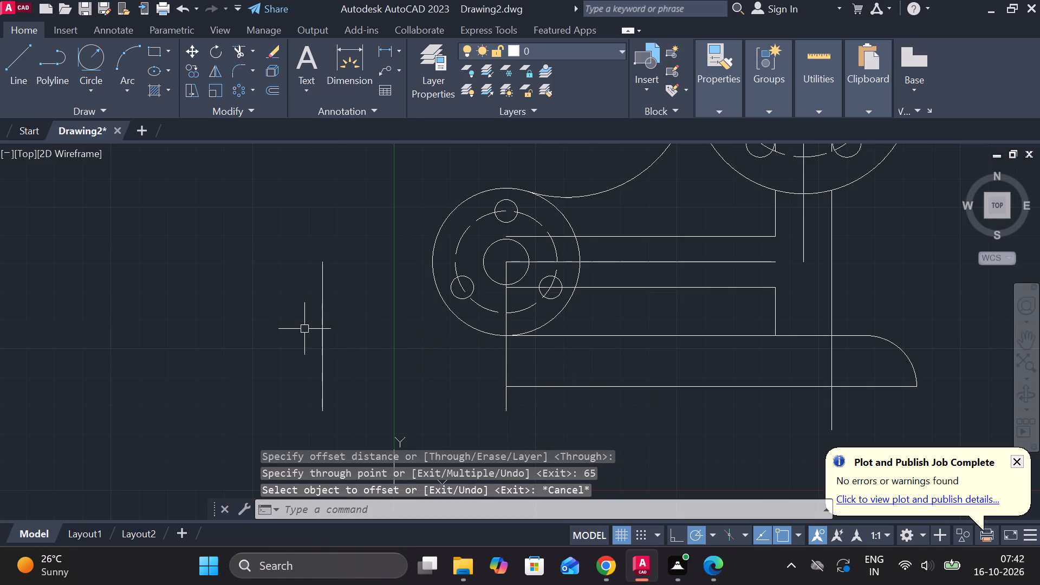
Lengthen the 65 mm offset vertical upward past the top of the boss.
{"action": "left_click", "coordinate": [322, 308]}
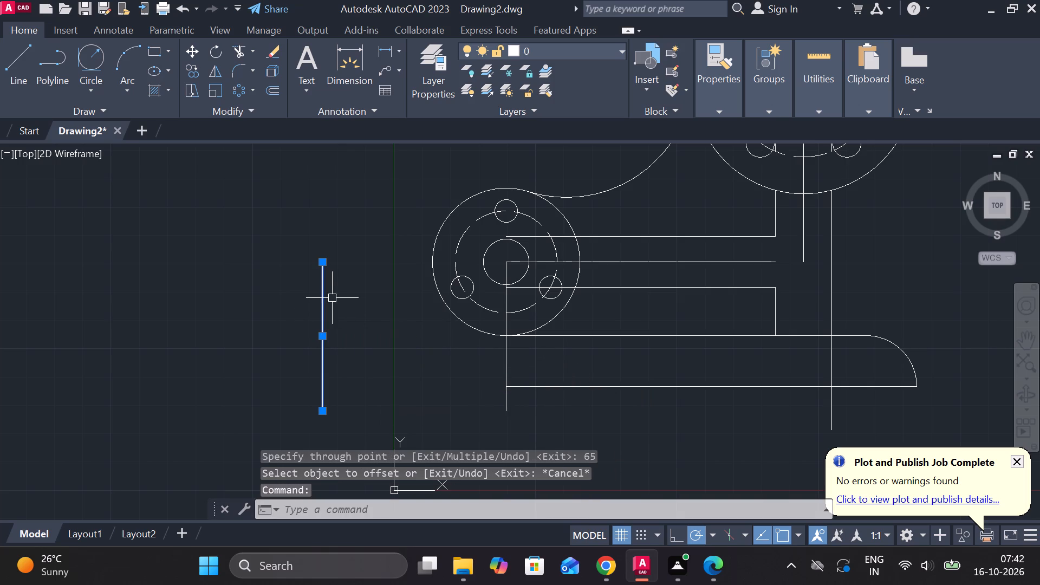
{"action": "left_click", "coordinate": [357, 303]}
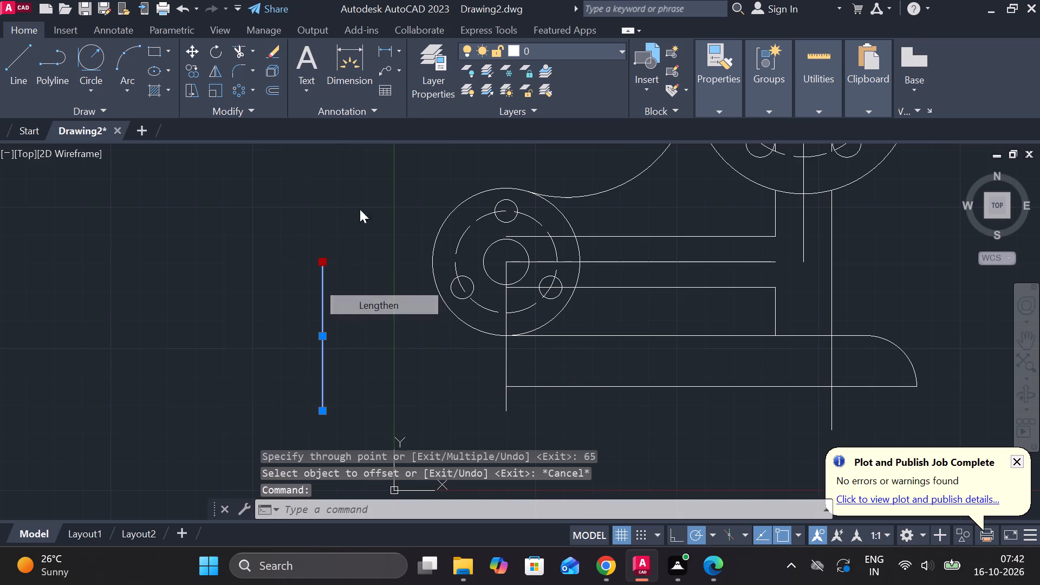
{"action": "middle_click_drag", "start_coordinate": [333, 197], "coordinate": [325, 325]}
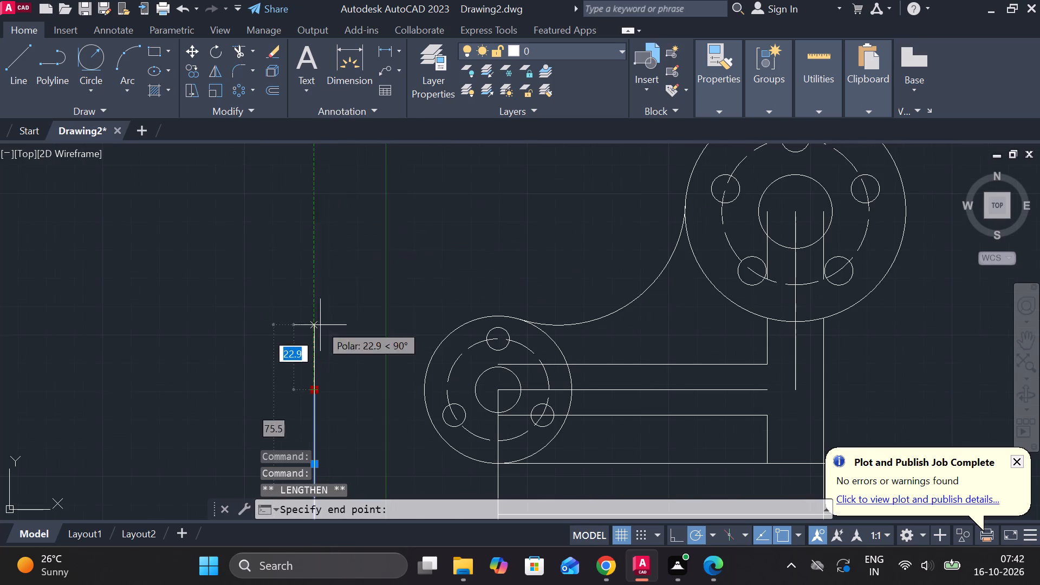
{"action": "left_click", "coordinate": [324, 219]}
{"action": "key", "text": "Escape"}
{"action": "middle_click_drag", "start_coordinate": [368, 386], "coordinate": [393, 339]}
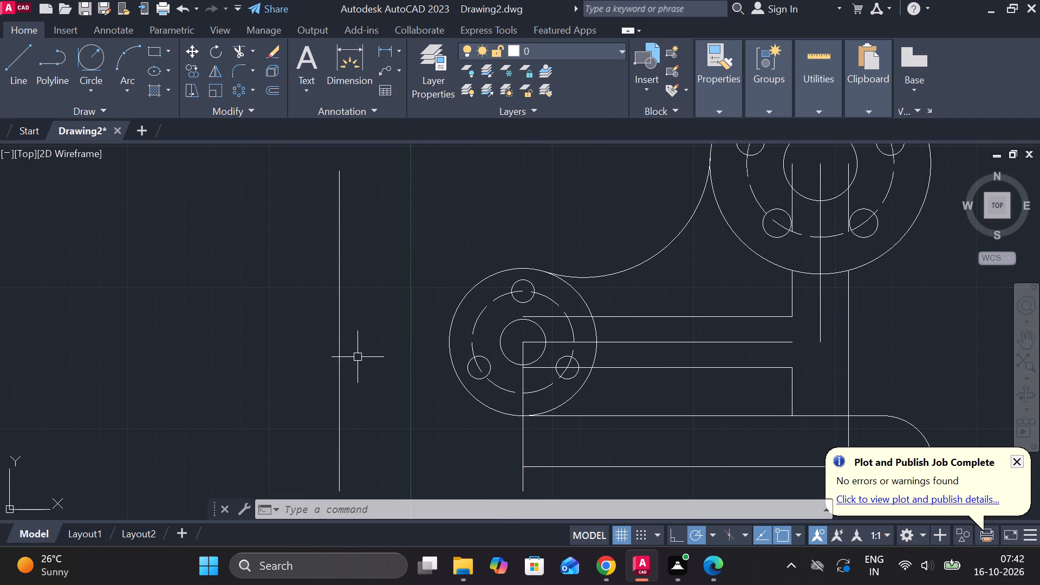
Draw horizontal lines leftward from the bottom and the top of the boss's outer circle, both crossing the 65 mm offset vertical.
{"action": "middle_click_drag", "start_coordinate": [396, 371], "coordinate": [393, 323]}
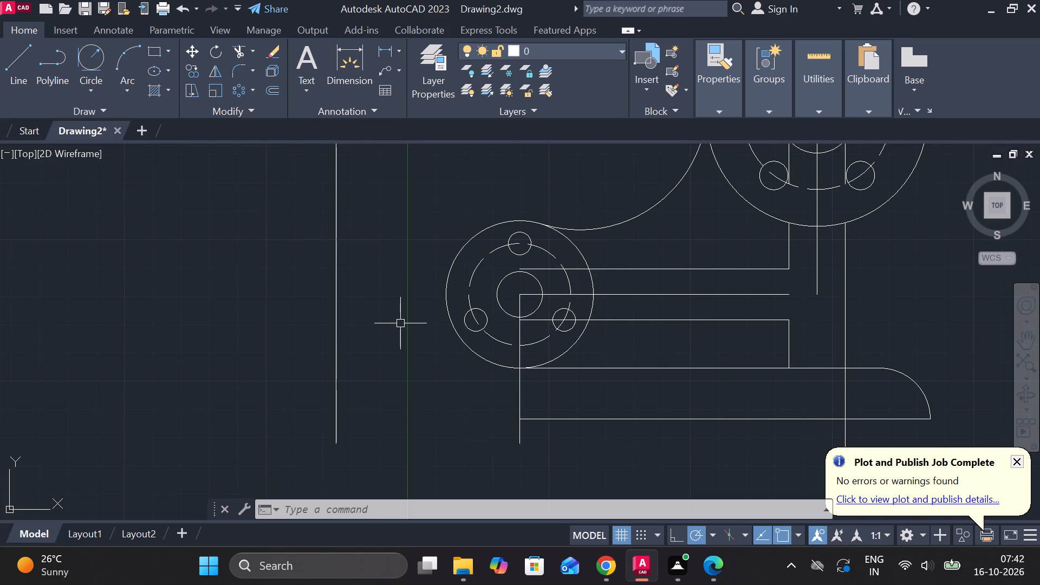
{"action": "key", "text": "l"}
{"action": "key", "text": "Return"}
{"action": "left_click", "coordinate": [518, 372]}
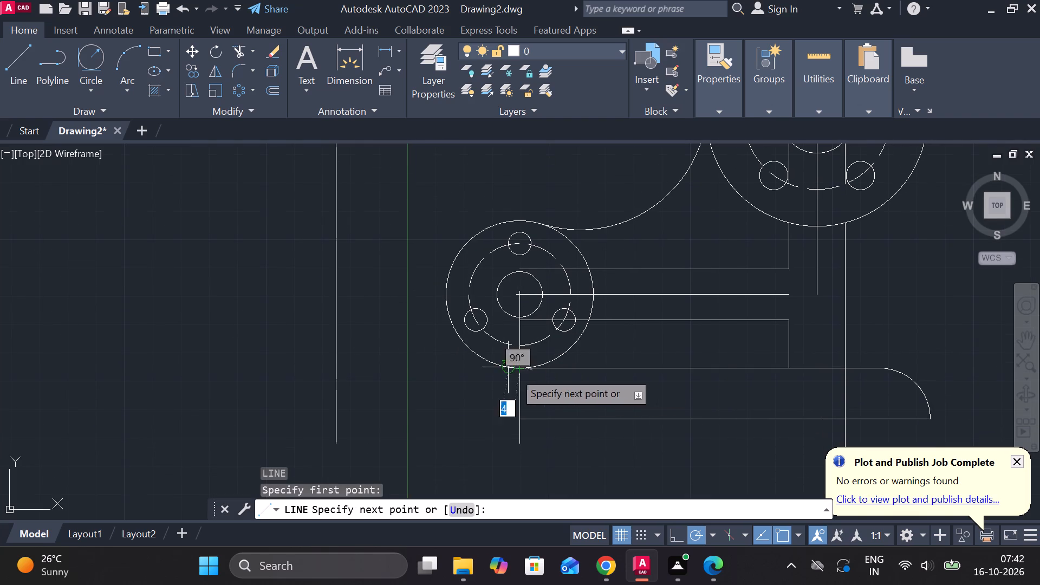
{"action": "left_click", "coordinate": [291, 363]}
{"action": "key", "text": "Escape"}
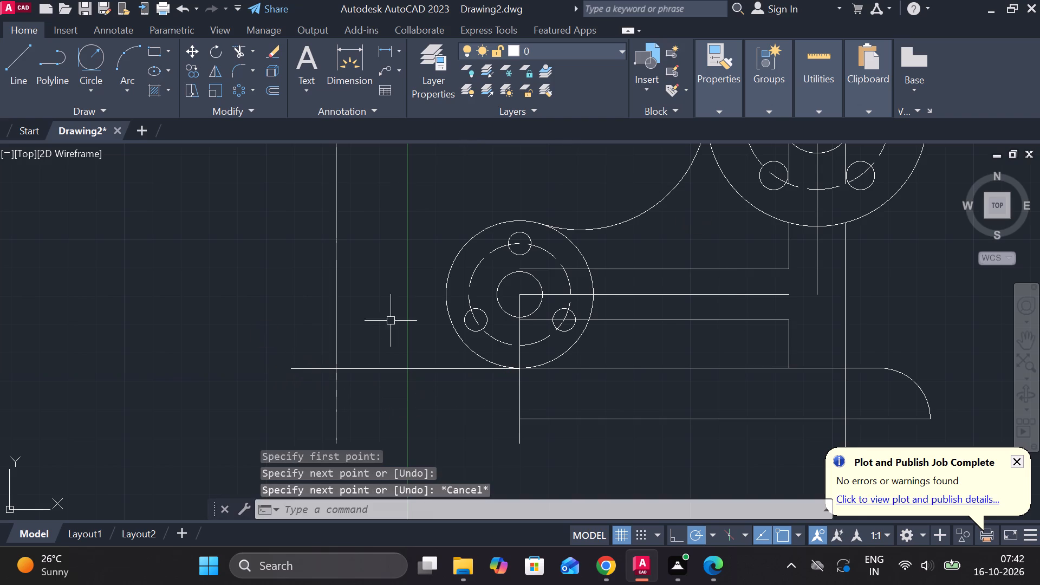
{"action": "key", "text": "space"}
{"action": "left_click", "coordinate": [516, 221]}
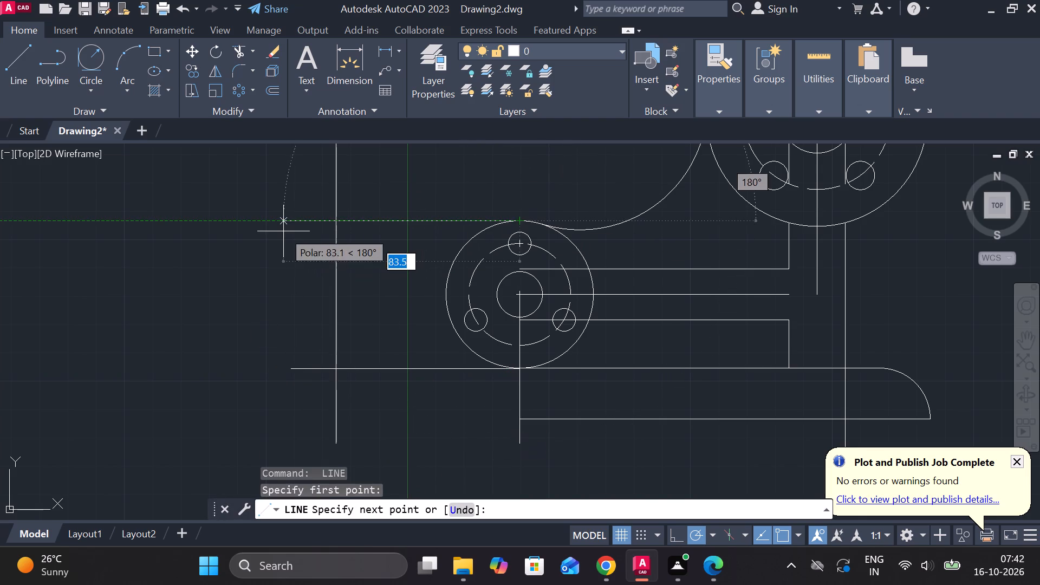
{"action": "left_click", "coordinate": [283, 230]}
{"action": "key", "text": "Escape"}
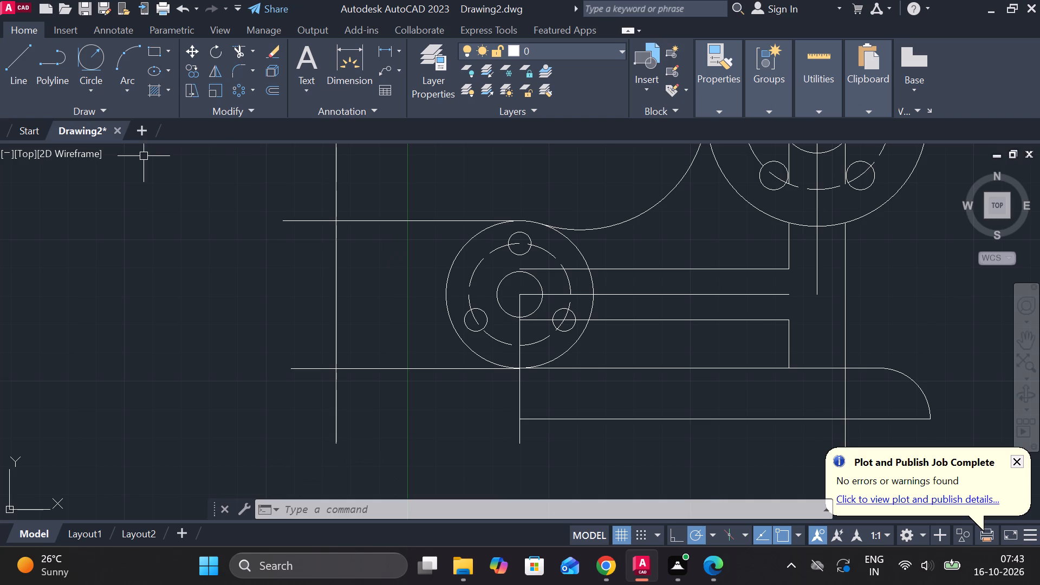
Draw two connected sloping lines from the lower vertical intersection to the boss's leftmost point and up to the upper intersection.
{"action": "left_click", "coordinate": [10, 61]}
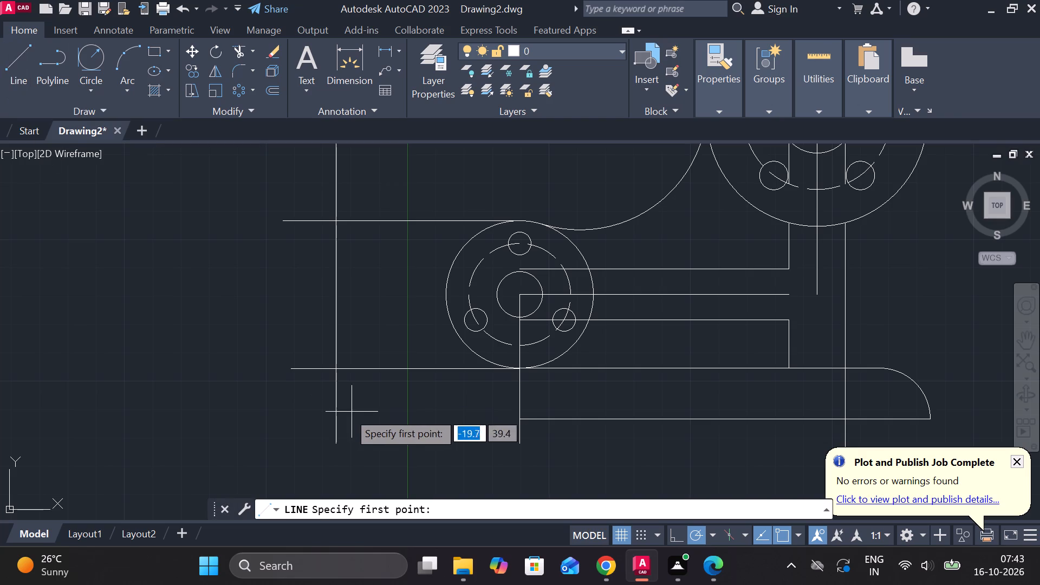
{"action": "left_click", "coordinate": [336, 374]}
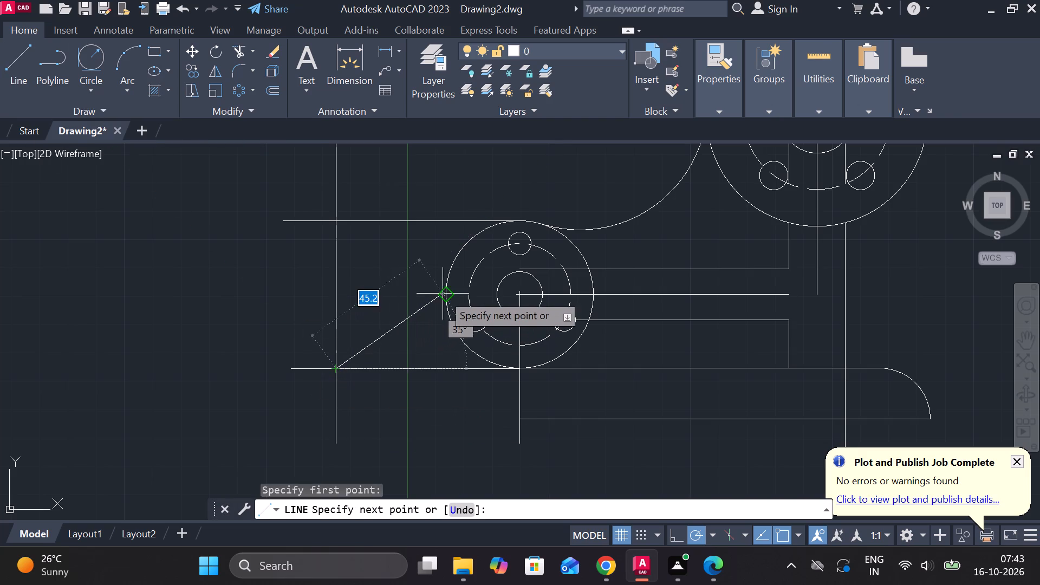
{"action": "left_click", "coordinate": [447, 291]}
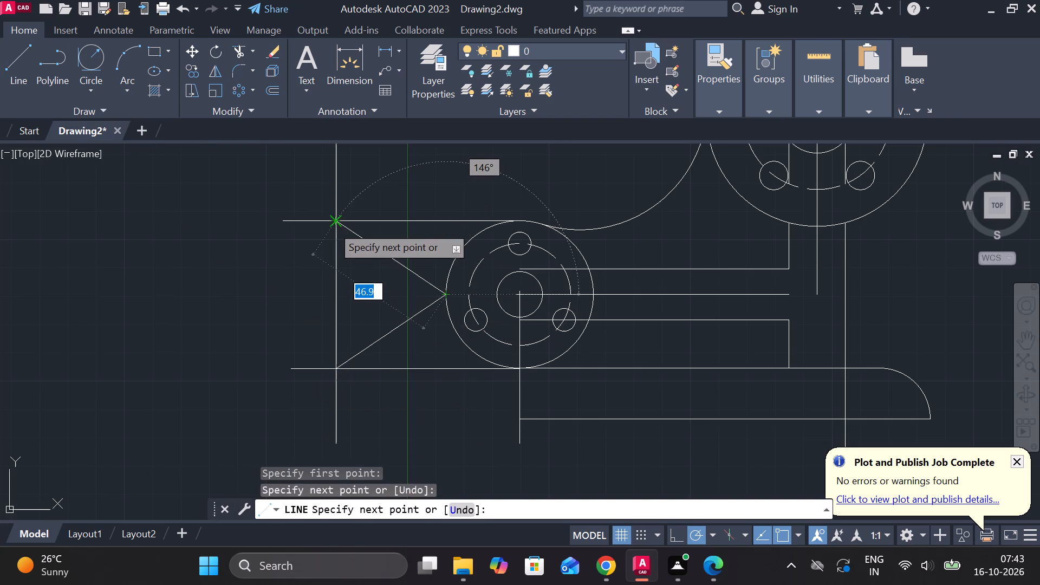
{"action": "left_click", "coordinate": [331, 225]}
{"action": "key", "text": "grave"}
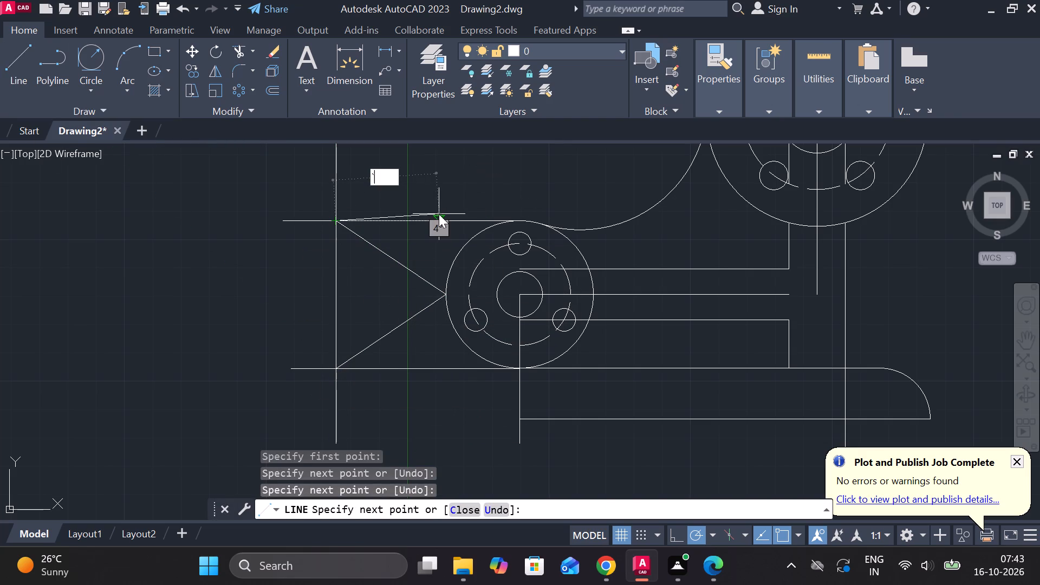
{"action": "key", "text": "Escape"}
{"action": "key", "text": "Escape"}
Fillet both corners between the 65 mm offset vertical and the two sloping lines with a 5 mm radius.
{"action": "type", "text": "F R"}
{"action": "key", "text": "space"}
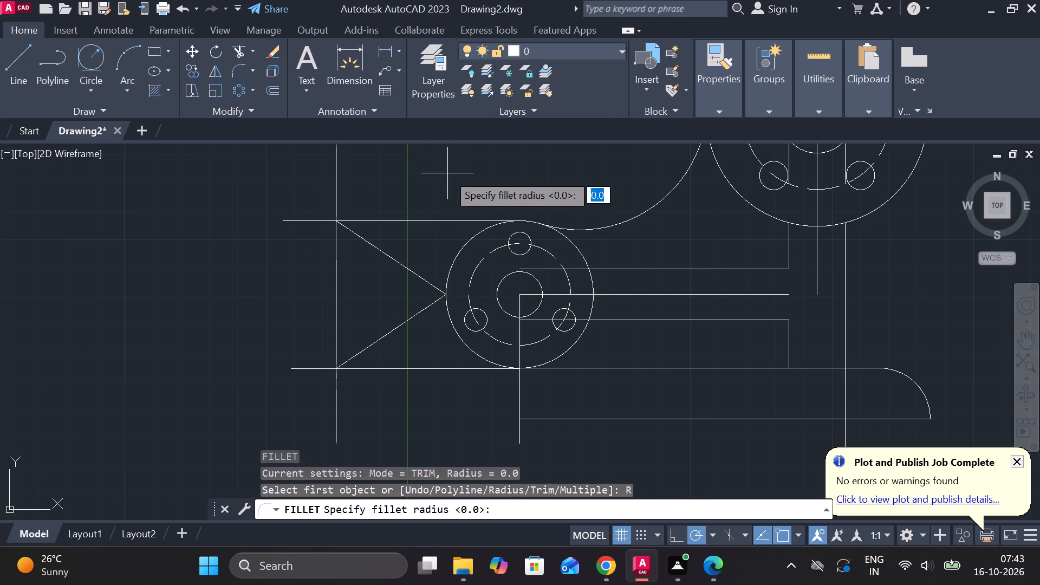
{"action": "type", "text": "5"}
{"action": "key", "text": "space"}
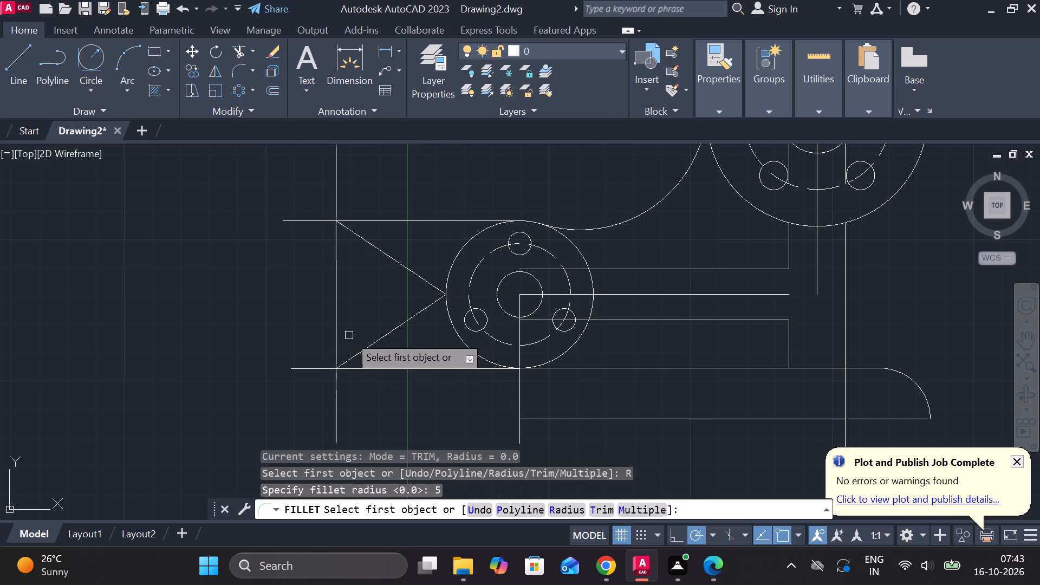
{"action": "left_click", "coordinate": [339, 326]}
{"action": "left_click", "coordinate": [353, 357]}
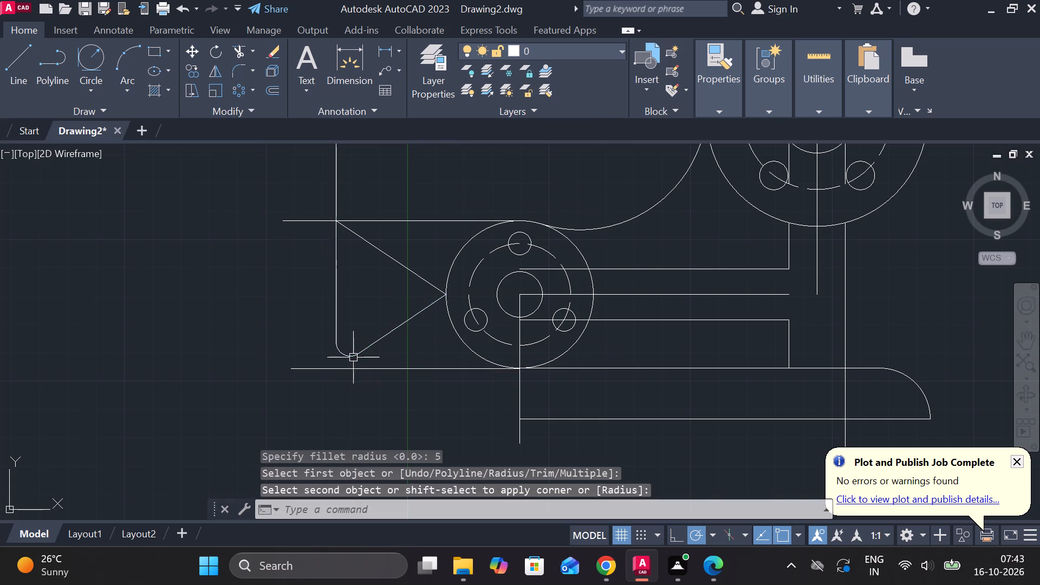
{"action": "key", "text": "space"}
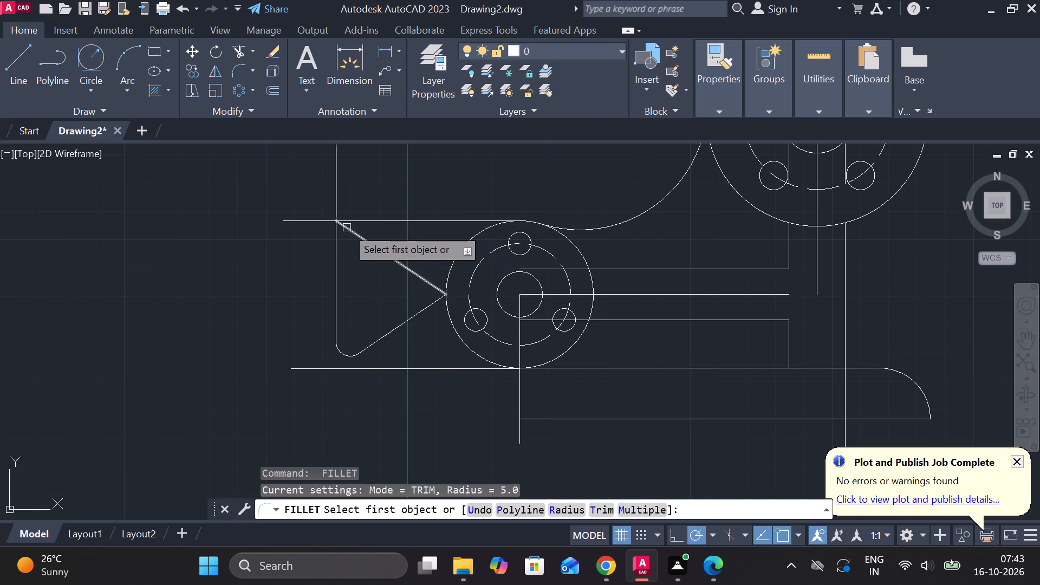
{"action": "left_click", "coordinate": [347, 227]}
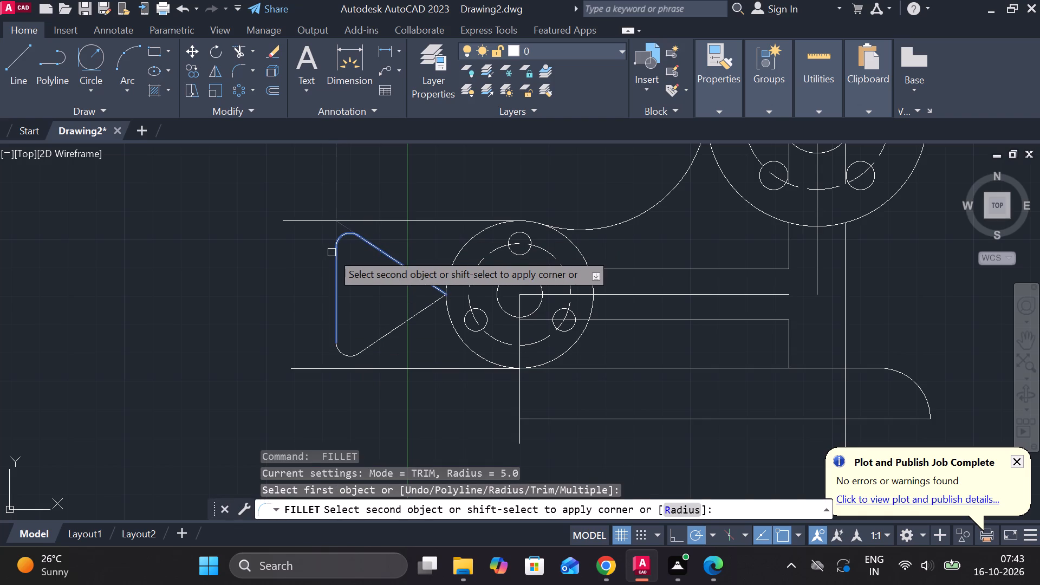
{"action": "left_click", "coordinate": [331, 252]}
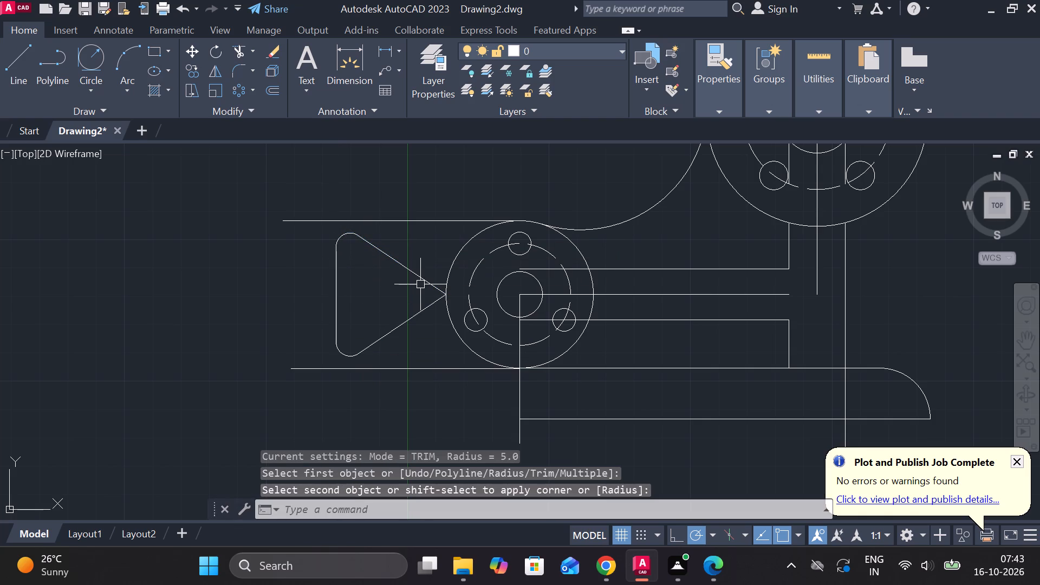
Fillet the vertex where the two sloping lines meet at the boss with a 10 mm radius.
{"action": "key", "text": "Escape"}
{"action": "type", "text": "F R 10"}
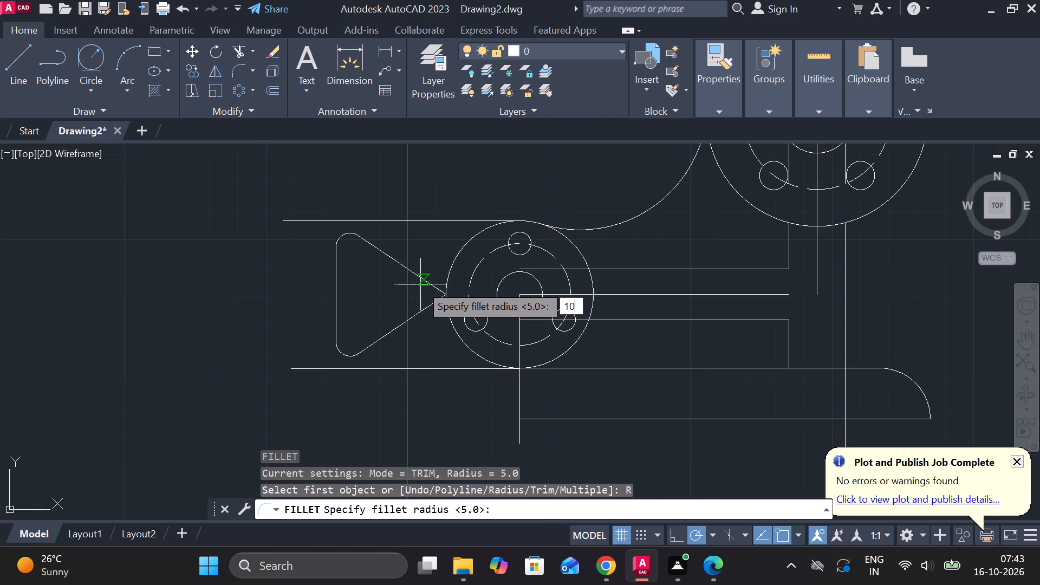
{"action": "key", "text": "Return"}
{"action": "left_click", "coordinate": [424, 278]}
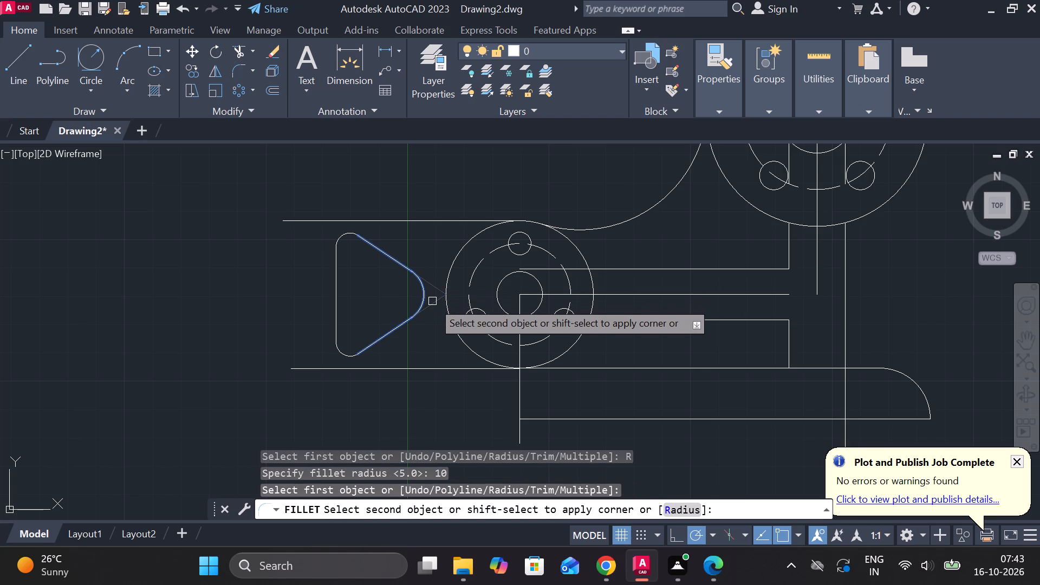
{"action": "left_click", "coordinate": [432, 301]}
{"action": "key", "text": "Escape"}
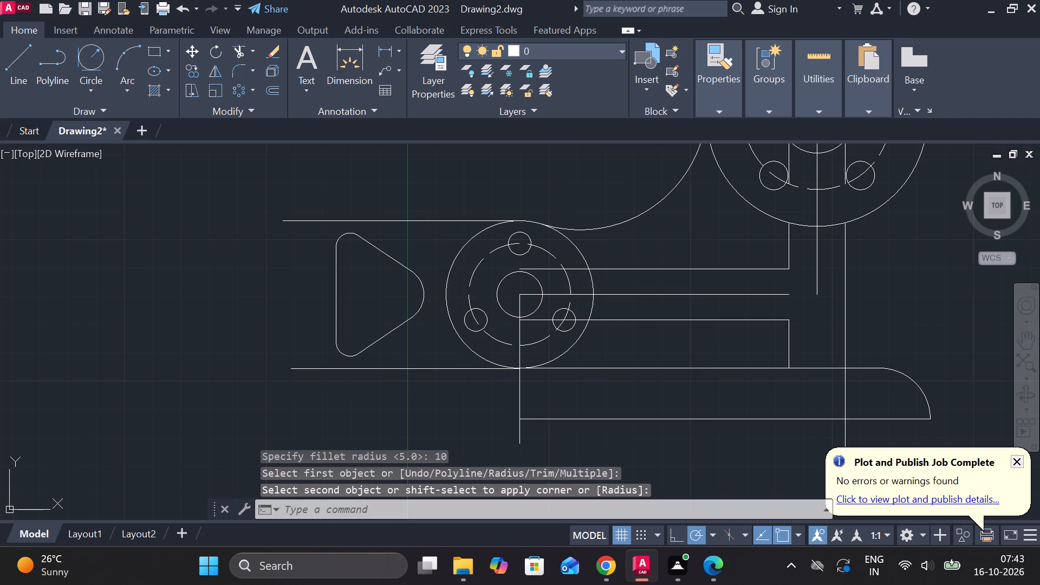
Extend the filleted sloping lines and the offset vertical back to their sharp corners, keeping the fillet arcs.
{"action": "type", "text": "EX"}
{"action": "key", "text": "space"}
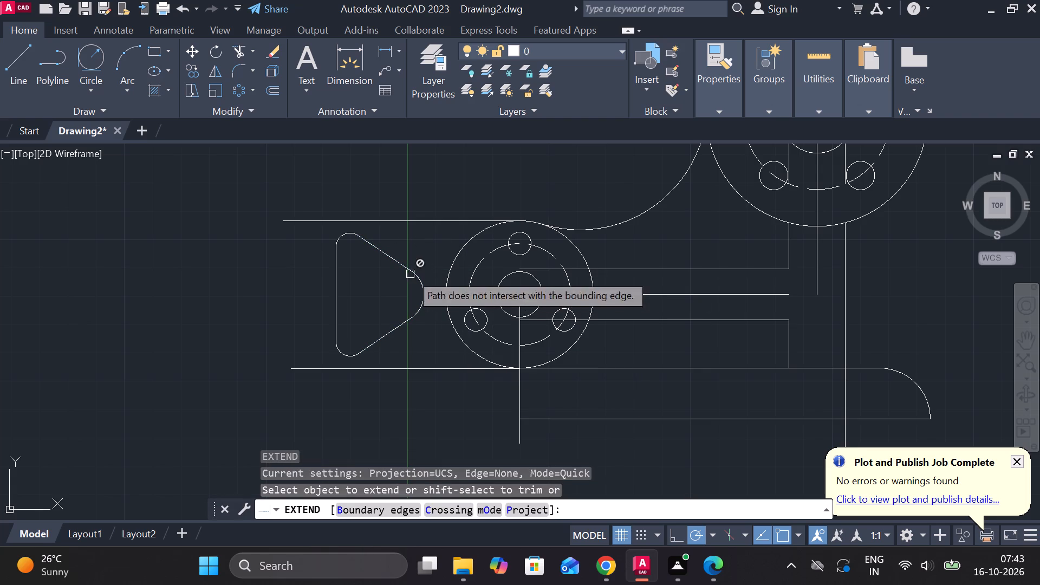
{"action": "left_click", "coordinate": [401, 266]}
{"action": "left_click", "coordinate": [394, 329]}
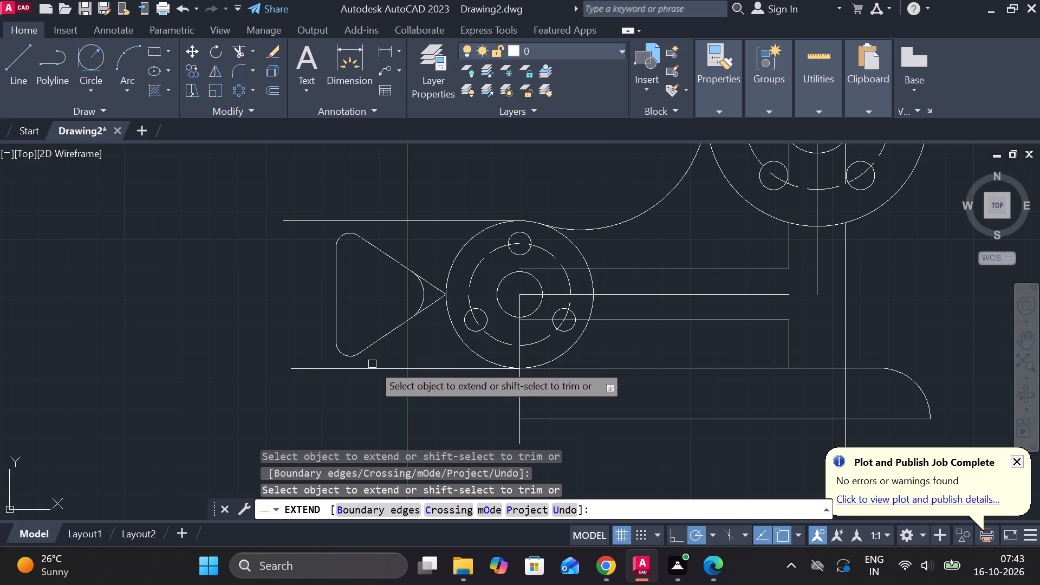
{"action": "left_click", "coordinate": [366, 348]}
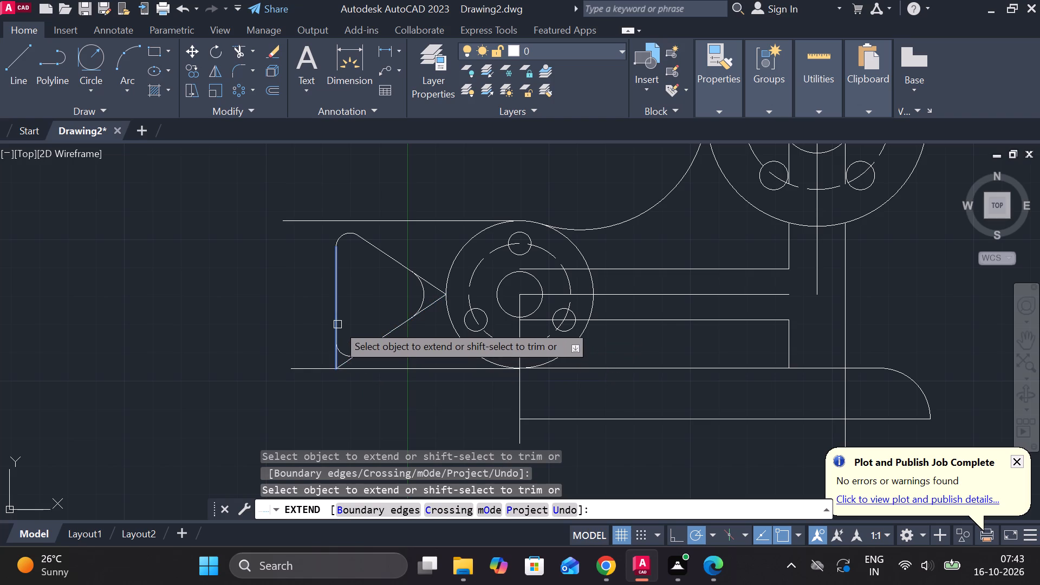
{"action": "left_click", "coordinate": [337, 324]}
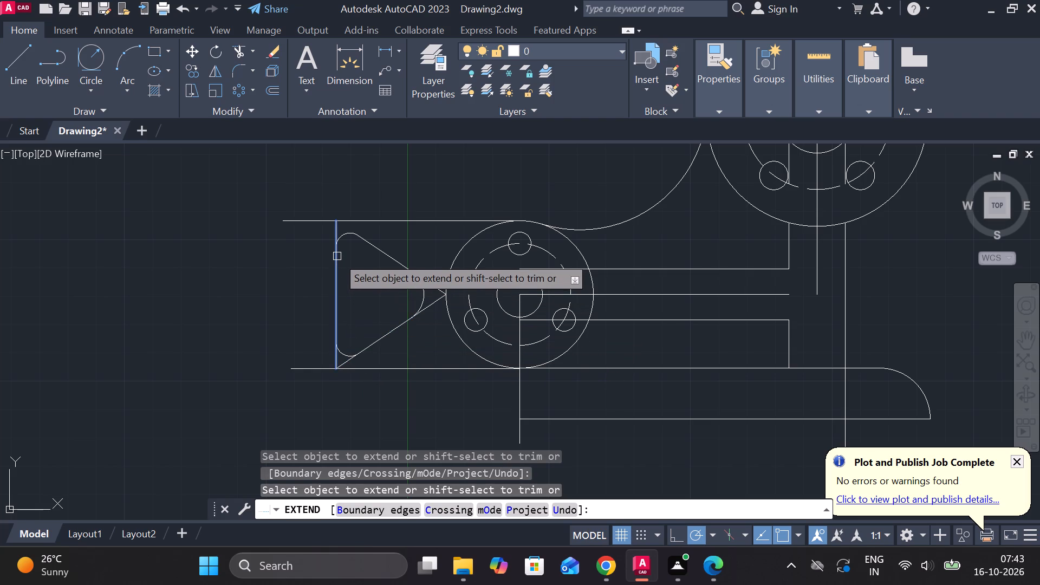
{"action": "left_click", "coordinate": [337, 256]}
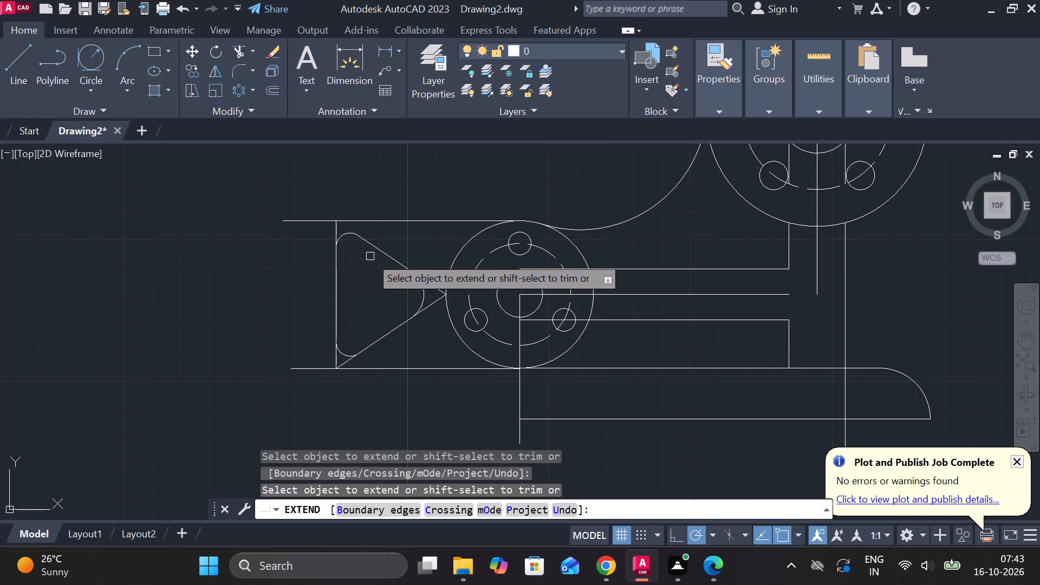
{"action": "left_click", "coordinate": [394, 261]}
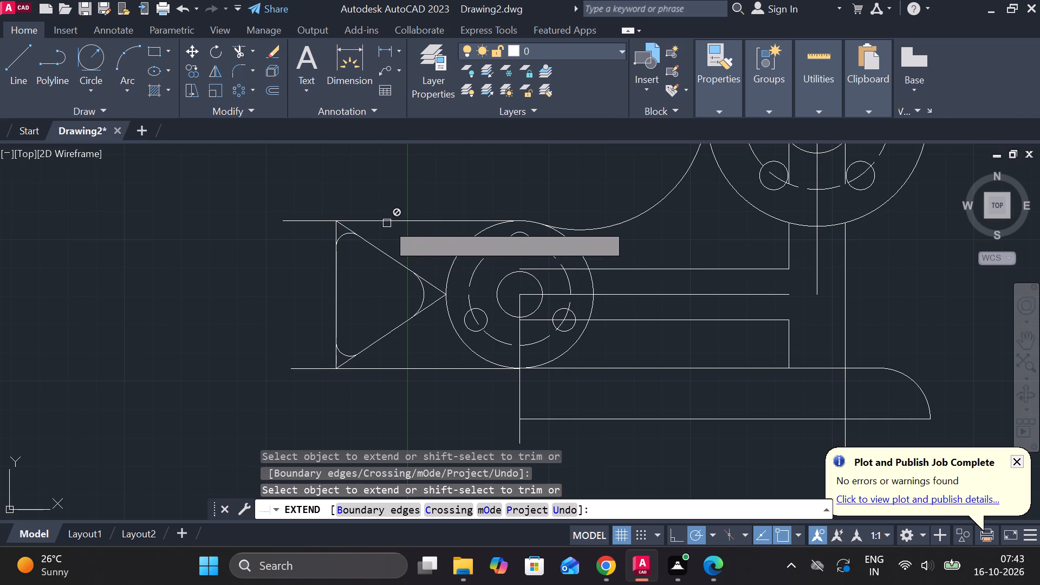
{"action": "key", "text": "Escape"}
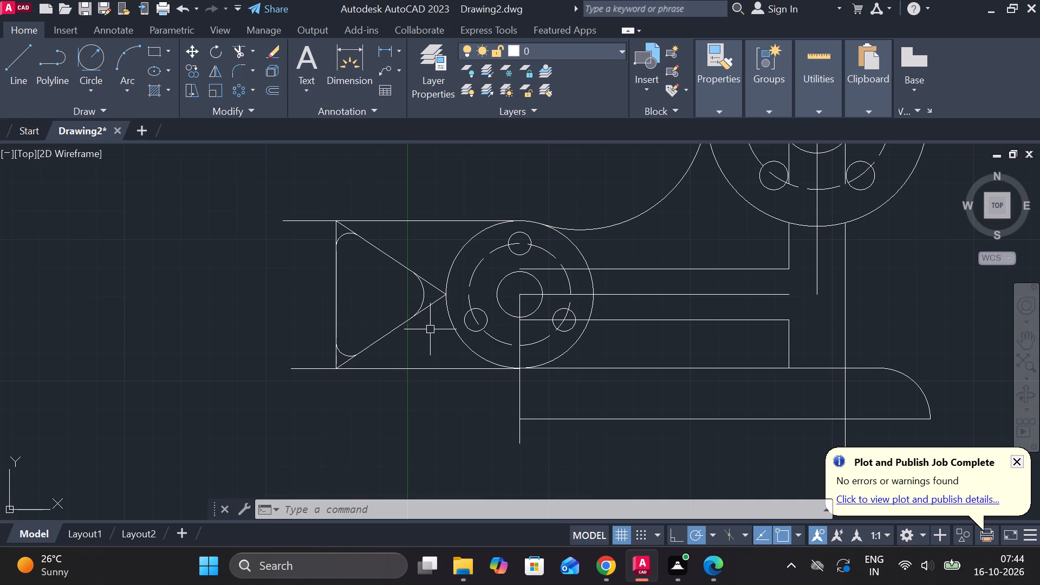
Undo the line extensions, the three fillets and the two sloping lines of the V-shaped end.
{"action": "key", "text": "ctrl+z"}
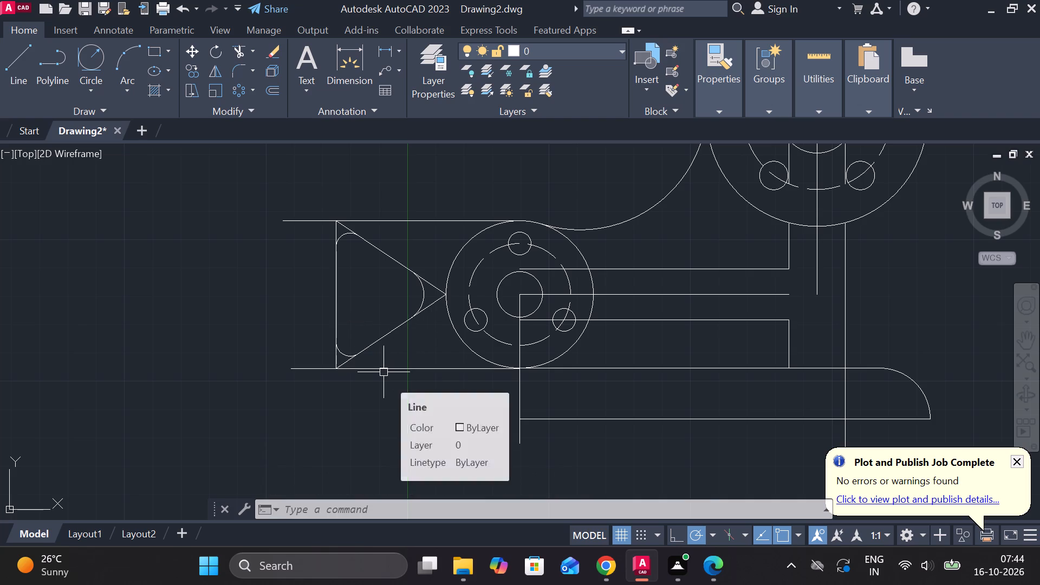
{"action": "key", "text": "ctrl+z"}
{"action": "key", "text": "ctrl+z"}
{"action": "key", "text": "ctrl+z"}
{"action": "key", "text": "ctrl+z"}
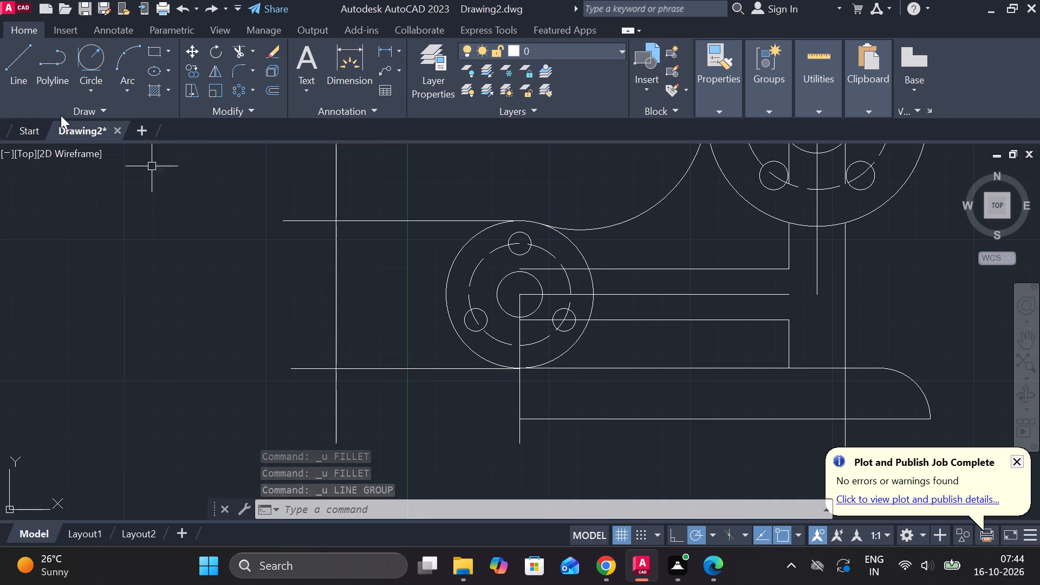
Draw two connected sloping lines from the lower vertical intersection to the boss's leftmost point and up to the upper intersection.
{"action": "left_click", "coordinate": [17, 51]}
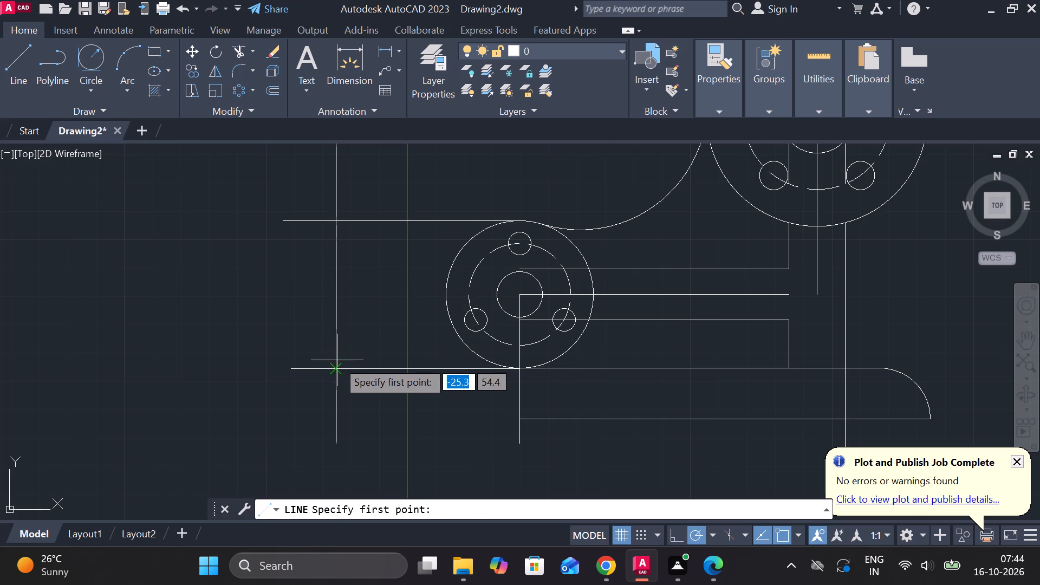
{"action": "left_click", "coordinate": [337, 360]}
{"action": "left_click", "coordinate": [447, 300]}
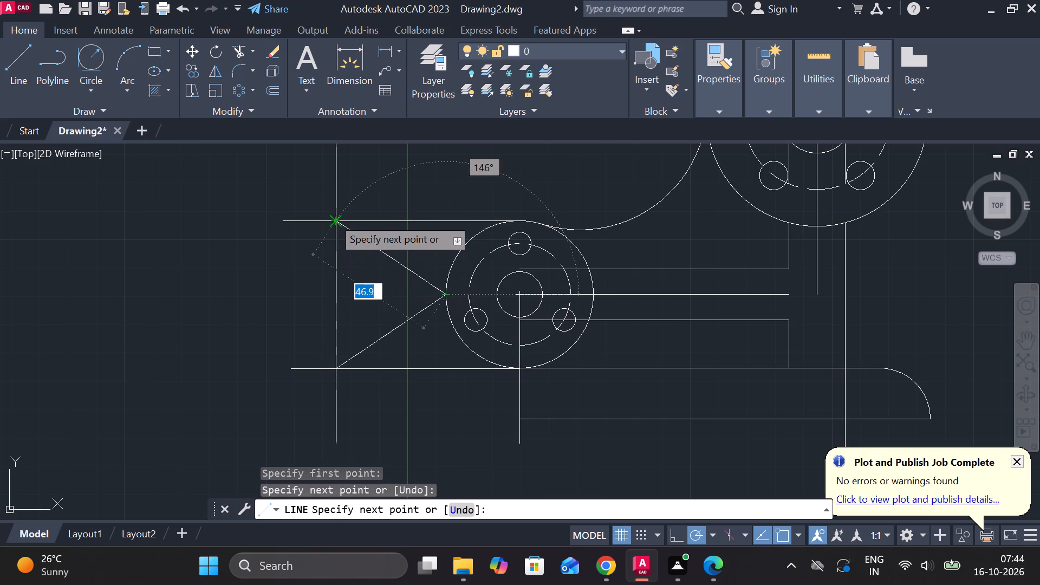
{"action": "left_click", "coordinate": [333, 217]}
{"action": "key", "text": "Escape"}
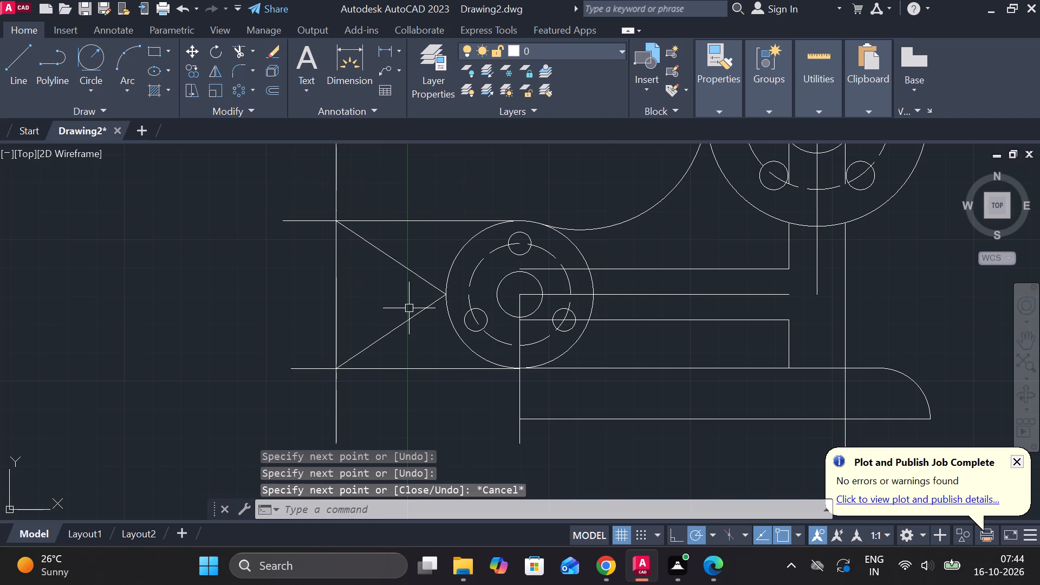
Fillet the lower and upper corners between the sloping lines and the horizontal lines with a 5 mm radius.
{"action": "type", "text": "F R"}
{"action": "key", "text": "space"}
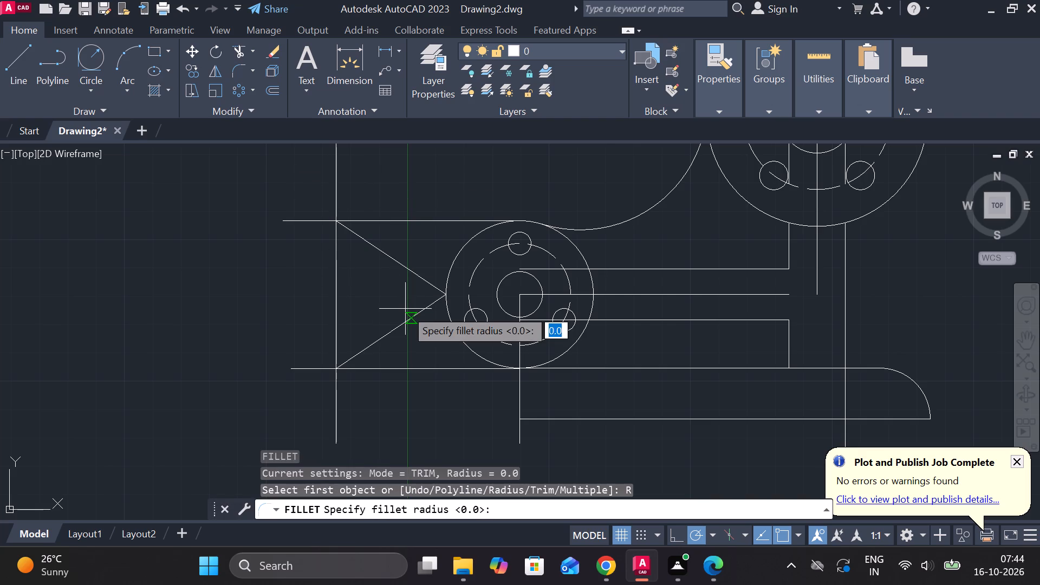
{"action": "type", "text": "5"}
{"action": "key", "text": "space"}
{"action": "left_click", "coordinate": [363, 344]}
{"action": "left_click", "coordinate": [370, 368]}
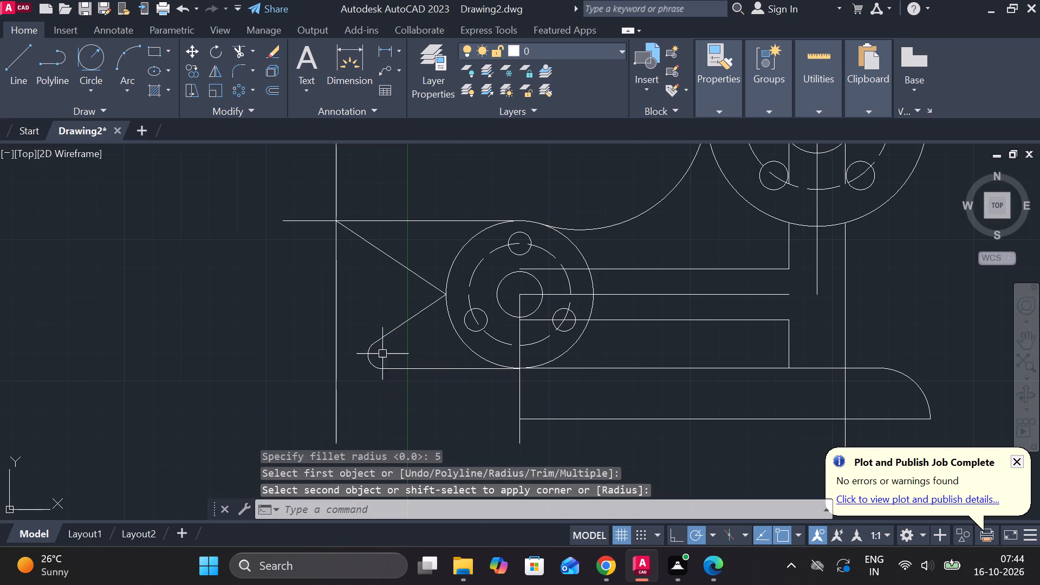
{"action": "key", "text": "space"}
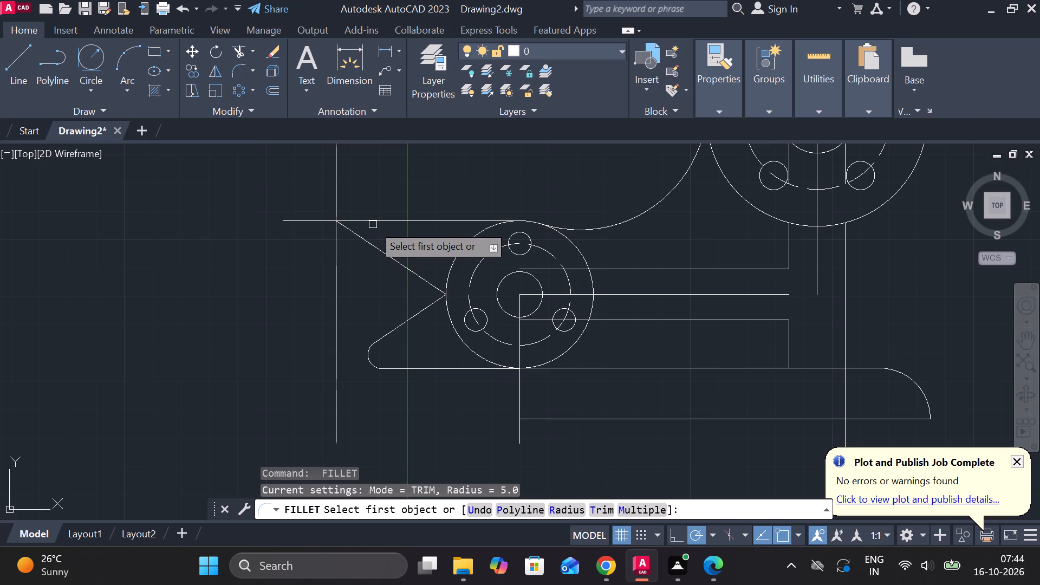
{"action": "left_click", "coordinate": [369, 222]}
{"action": "left_click", "coordinate": [358, 235]}
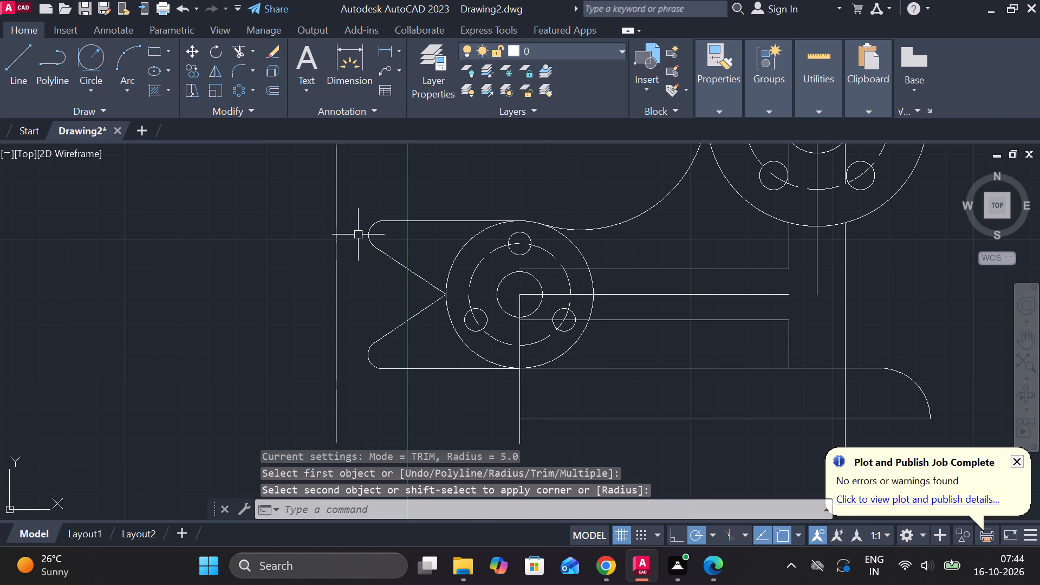
Fillet the vertex where the two sloping lines meet at the boss with a 10 mm radius.
{"action": "type", "text": "F R 10"}
{"action": "key", "text": "Return"}
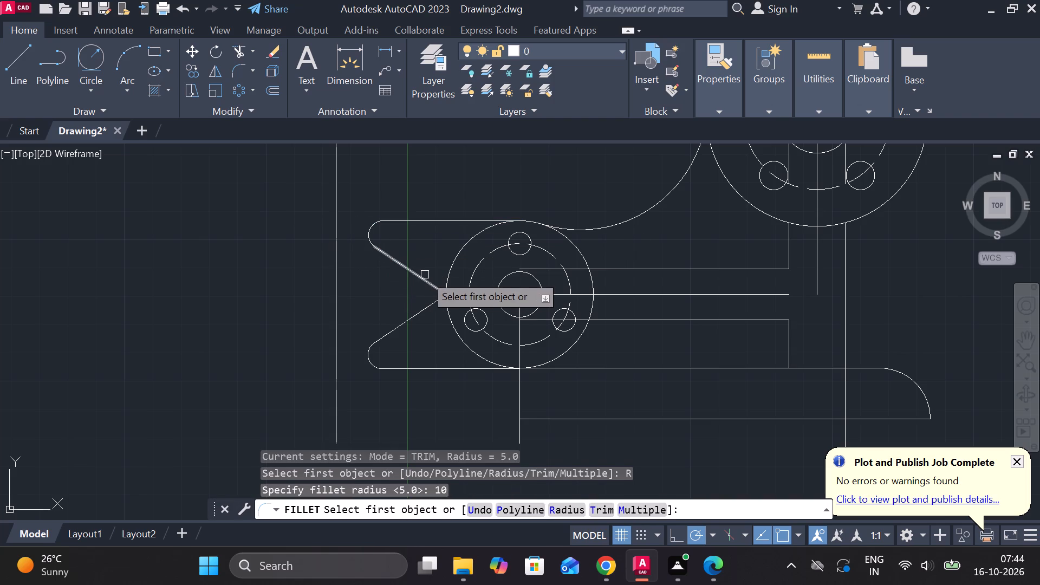
{"action": "left_click", "coordinate": [425, 275]}
{"action": "left_click", "coordinate": [428, 306]}
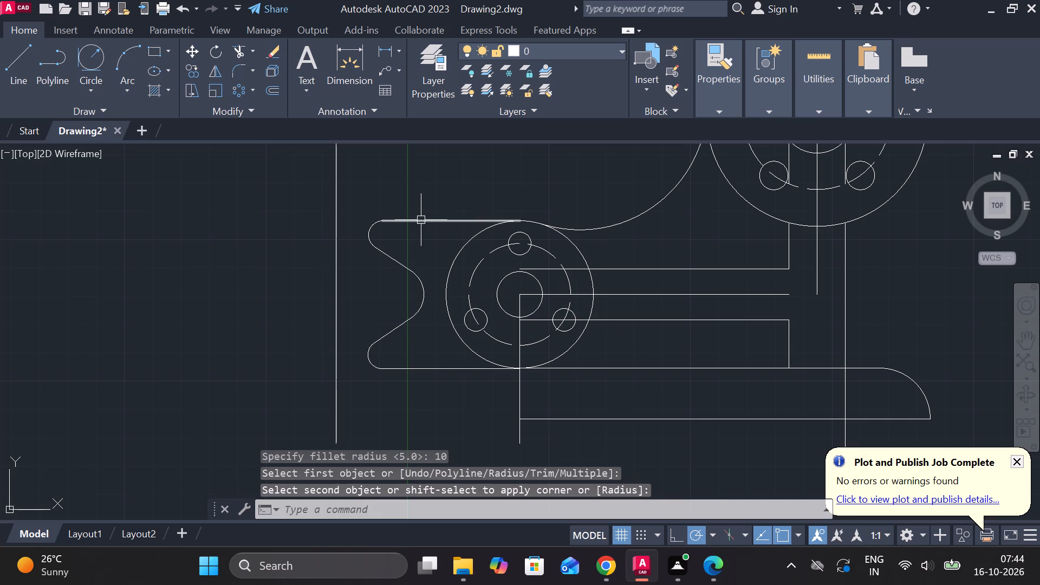
{"action": "key", "text": "Escape"}
Extend both horizontal lines to the offset vertical and both sloping lines back to their sharp corners, keeping the fillet arcs.
{"action": "type", "text": "EX"}
{"action": "key", "text": "space"}
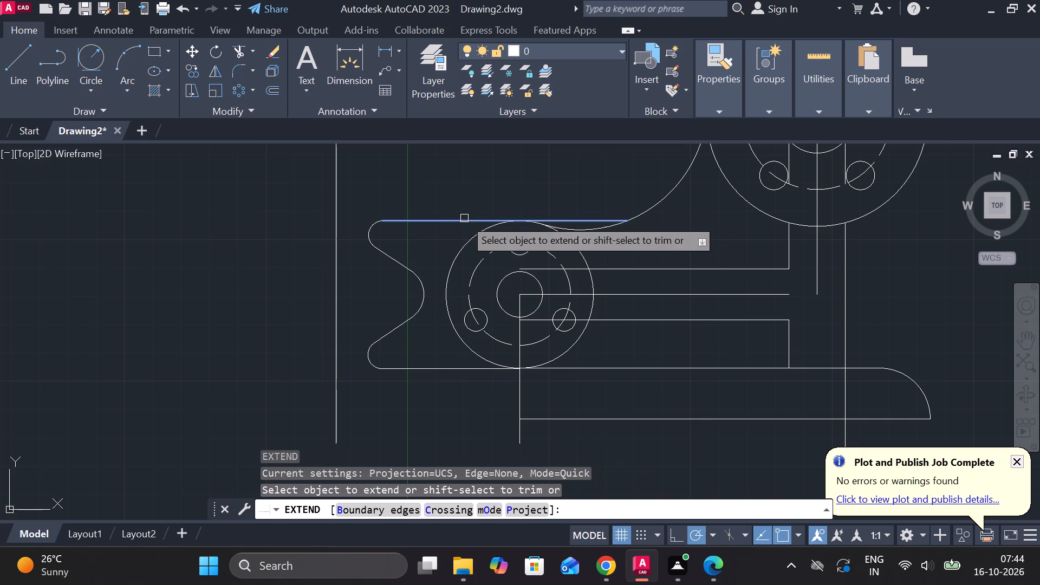
{"action": "left_click", "coordinate": [416, 218]}
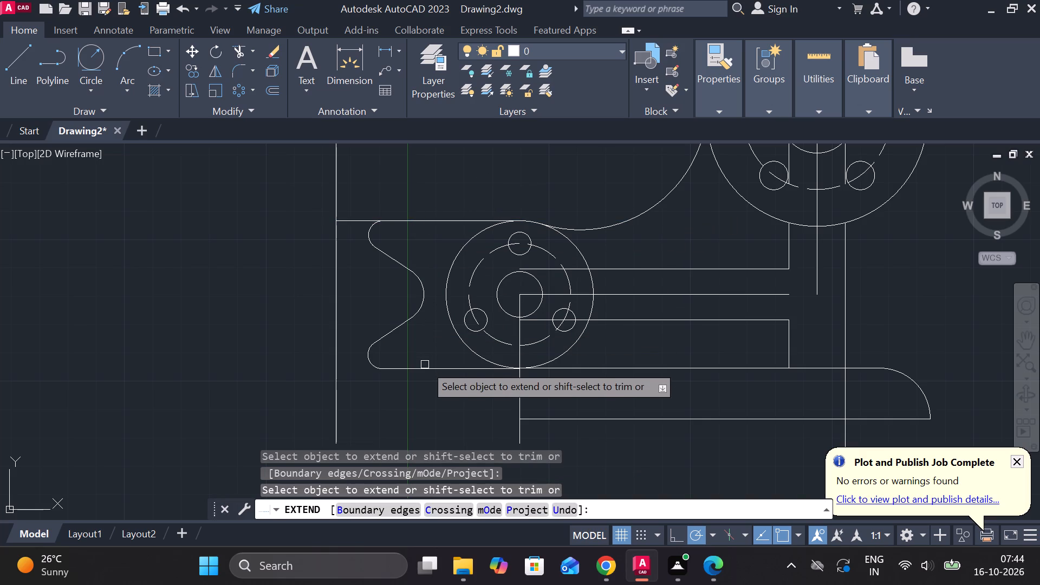
{"action": "left_click", "coordinate": [423, 368]}
{"action": "left_click", "coordinate": [396, 334]}
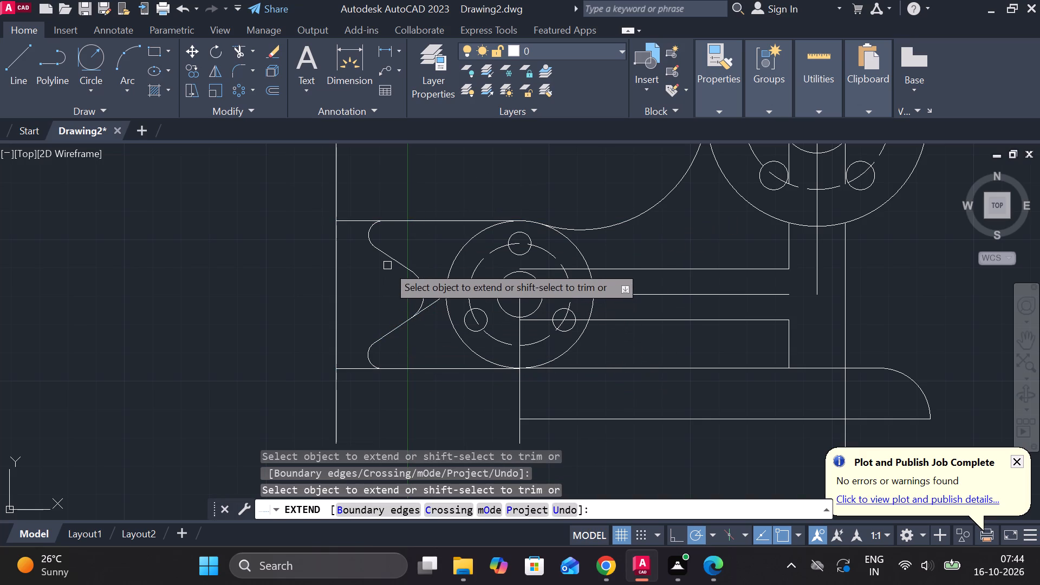
{"action": "left_click", "coordinate": [392, 256]}
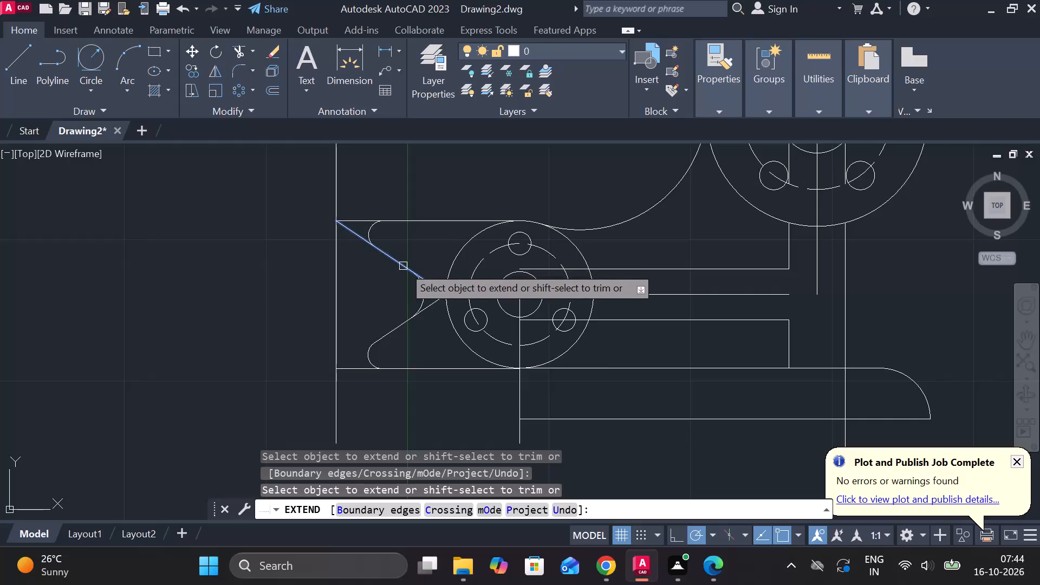
{"action": "left_click", "coordinate": [398, 261]}
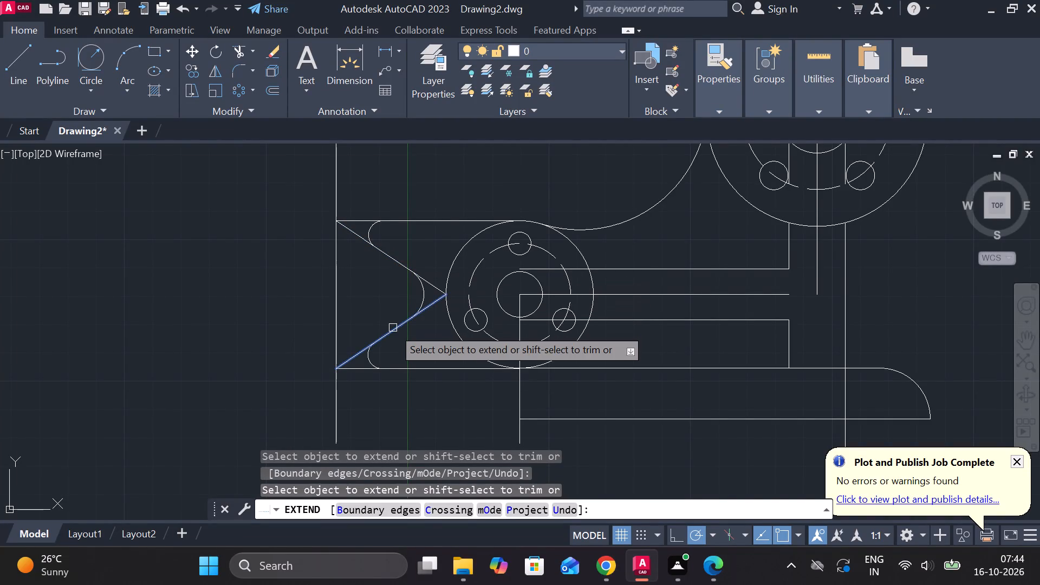
{"action": "left_click", "coordinate": [393, 328]}
{"action": "scroll", "coordinate": [396, 194], "scroll_direction": "down", "scroll_amount": 1}
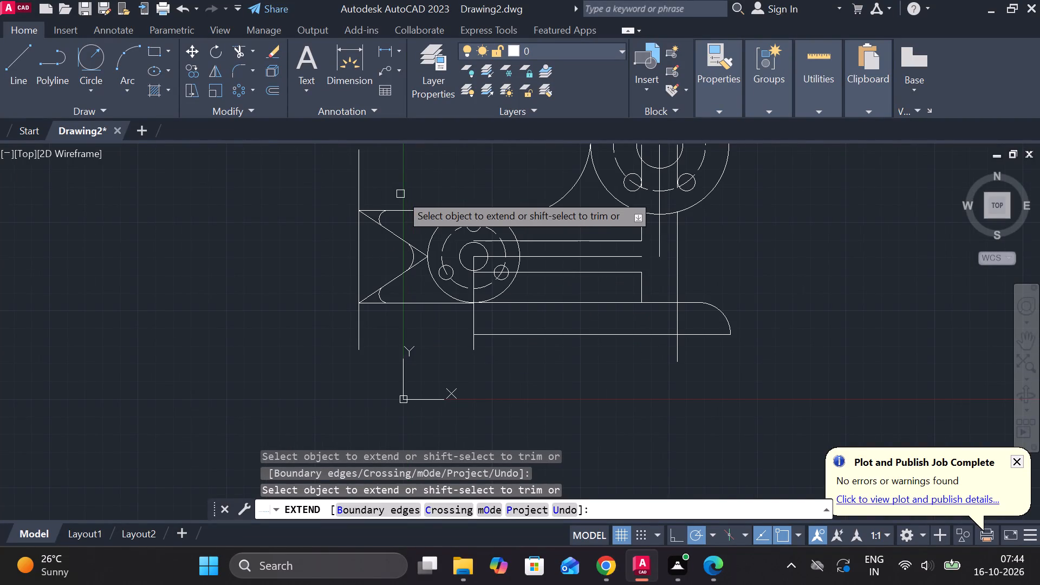
{"action": "key", "text": "Escape"}
Trim the offset vertical's overhangs above and below the V-shaped end, and the boss vertical's overhang below the base.
{"action": "type", "text": "TR"}
{"action": "key", "text": "space"}
{"action": "left_click_drag", "start_coordinate": [431, 181], "coordinate": [428, 181]}
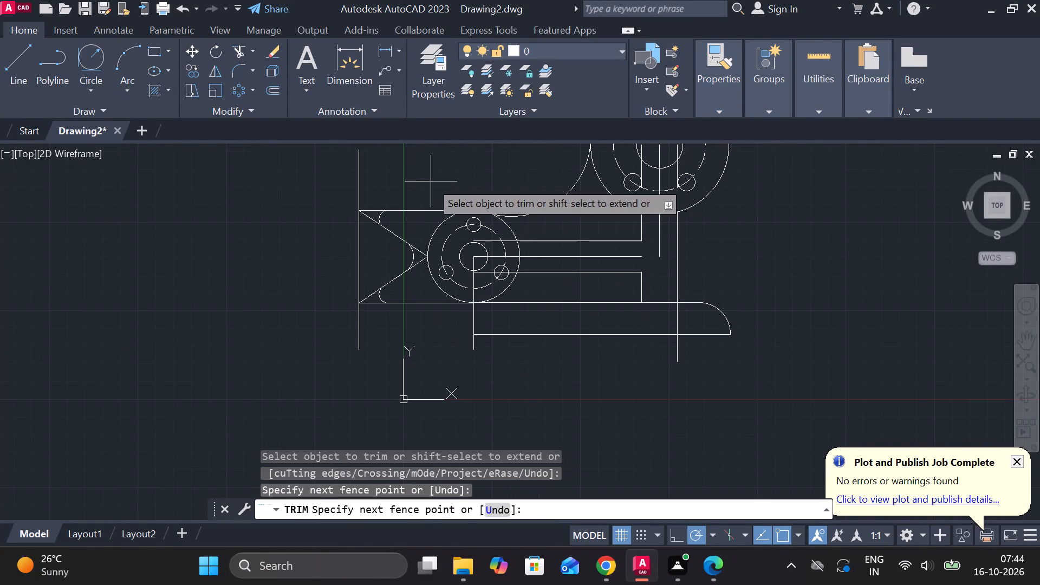
{"action": "left_click_drag", "start_coordinate": [428, 181], "coordinate": [323, 183]}
{"action": "left_click_drag", "start_coordinate": [313, 318], "coordinate": [368, 335]}
{"action": "left_click", "coordinate": [471, 350]}
{"action": "scroll", "coordinate": [471, 350], "scroll_direction": "up", "scroll_amount": 1}
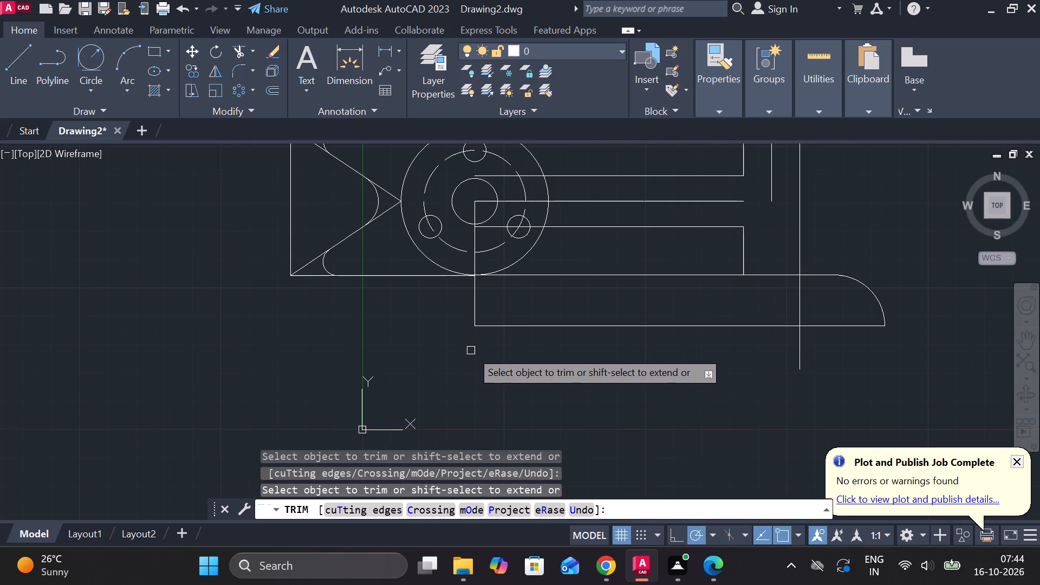
{"action": "key", "text": "Escape"}
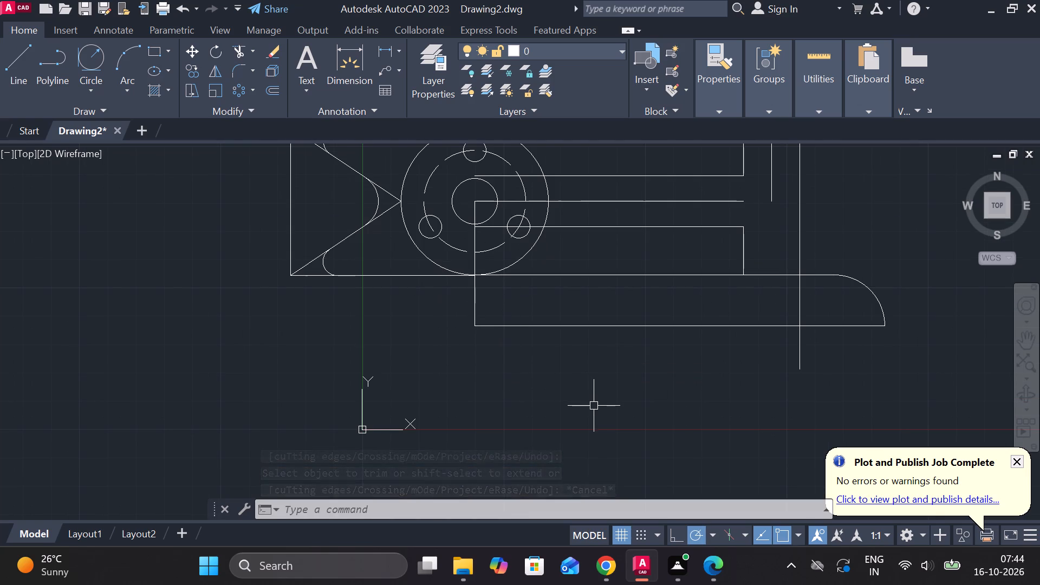
Draw a two-point circle of 36 mm diameter extending horizontally outward from the base's lower corner beneath the boss.
{"action": "type", "text": "C"}
{"action": "key", "text": "space"}
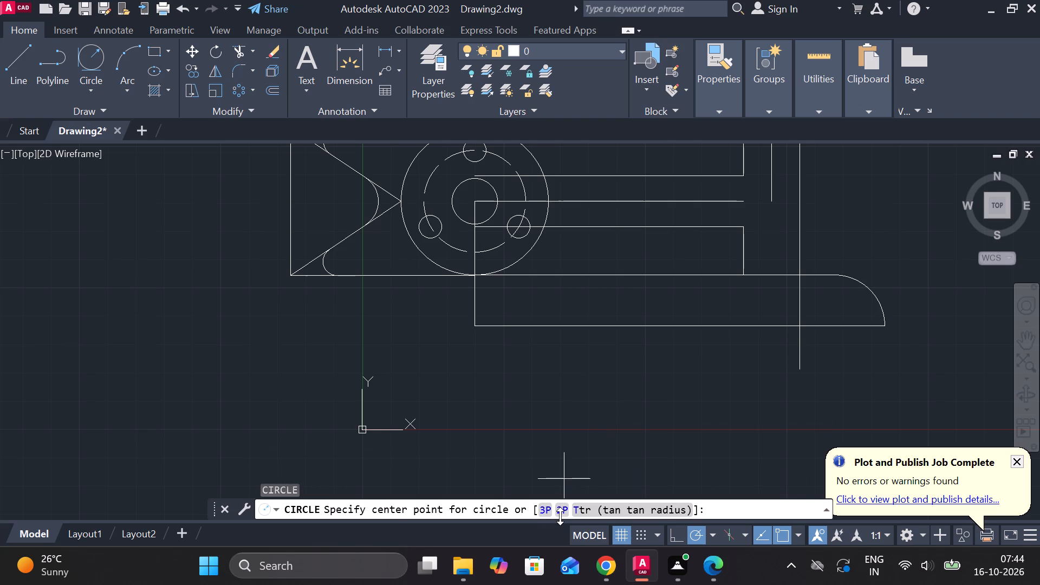
{"action": "left_click", "coordinate": [560, 516]}
{"action": "left_click", "coordinate": [560, 512]}
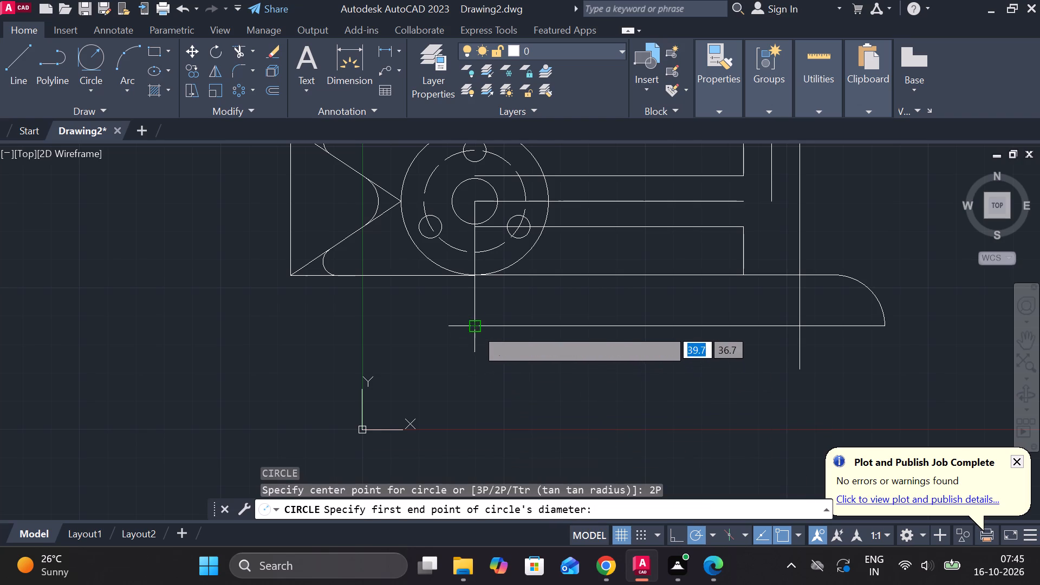
{"action": "left_click", "coordinate": [476, 328]}
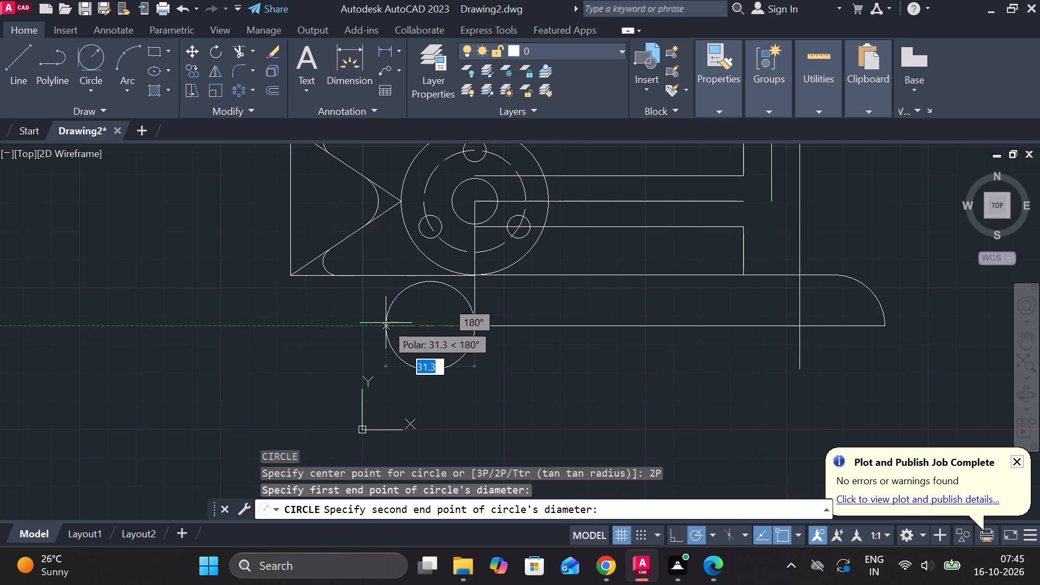
{"action": "type", "text": "36"}
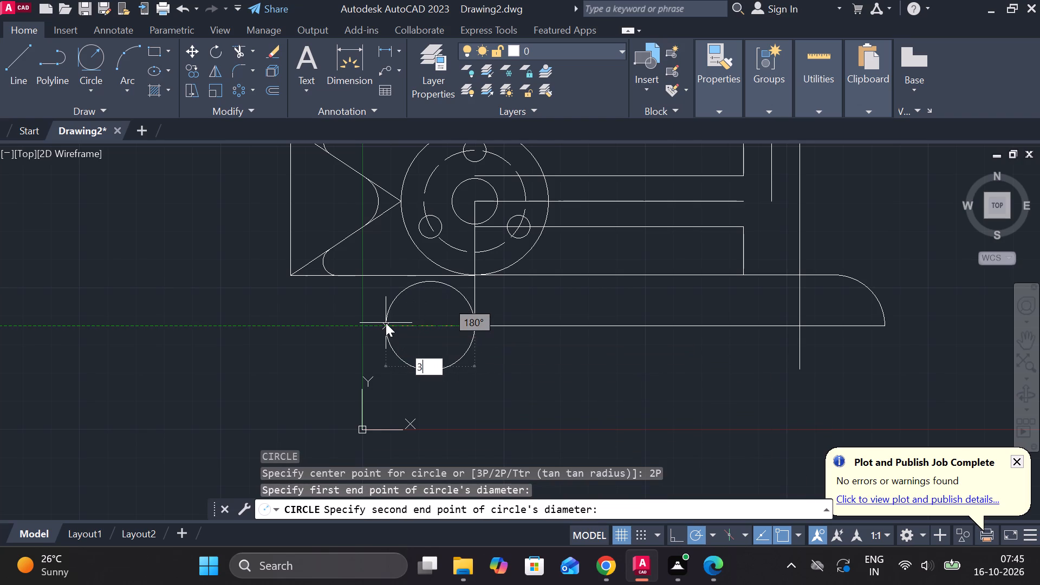
{"action": "key", "text": "space"}
{"action": "key", "text": "Escape"}
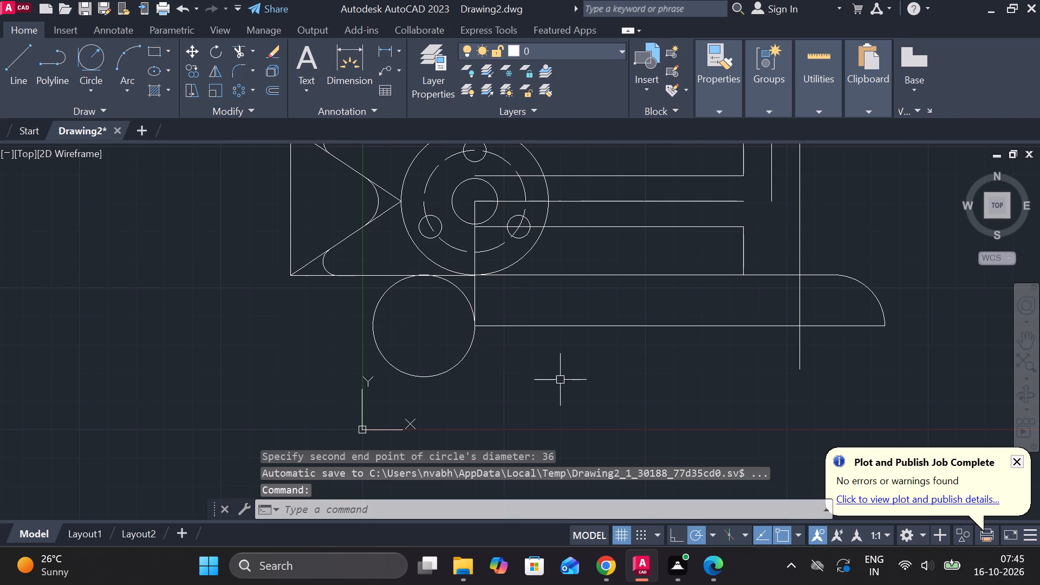
Trim the 36 mm circle to its quarter arc beside the base and remove the vertical segment between the arc's end and the boss.
{"action": "type", "text": "TR"}
{"action": "key", "text": "space"}
{"action": "left_click", "coordinate": [459, 369]}
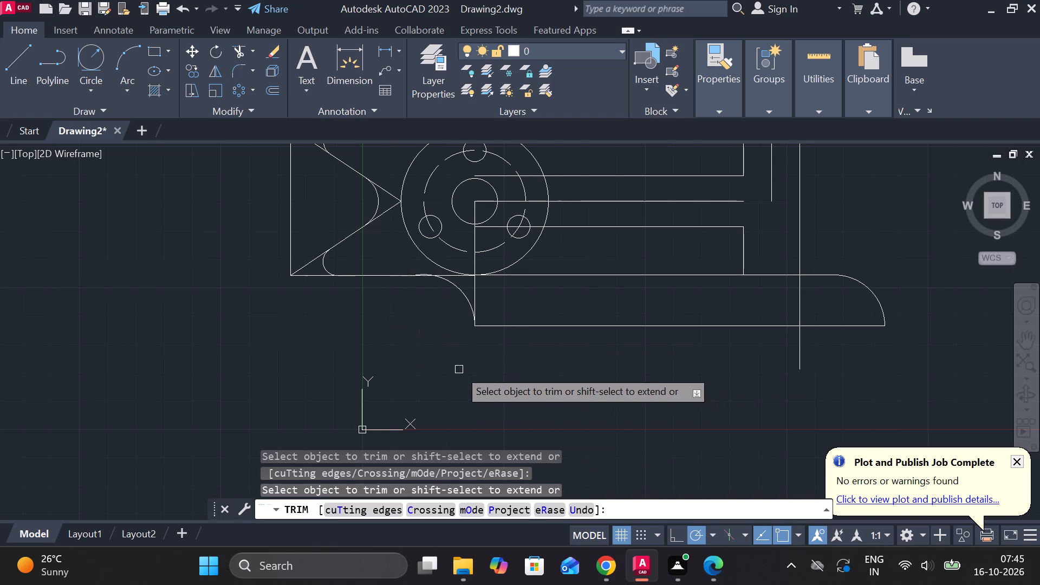
{"action": "scroll", "coordinate": [447, 288], "scroll_direction": "up", "scroll_amount": 2}
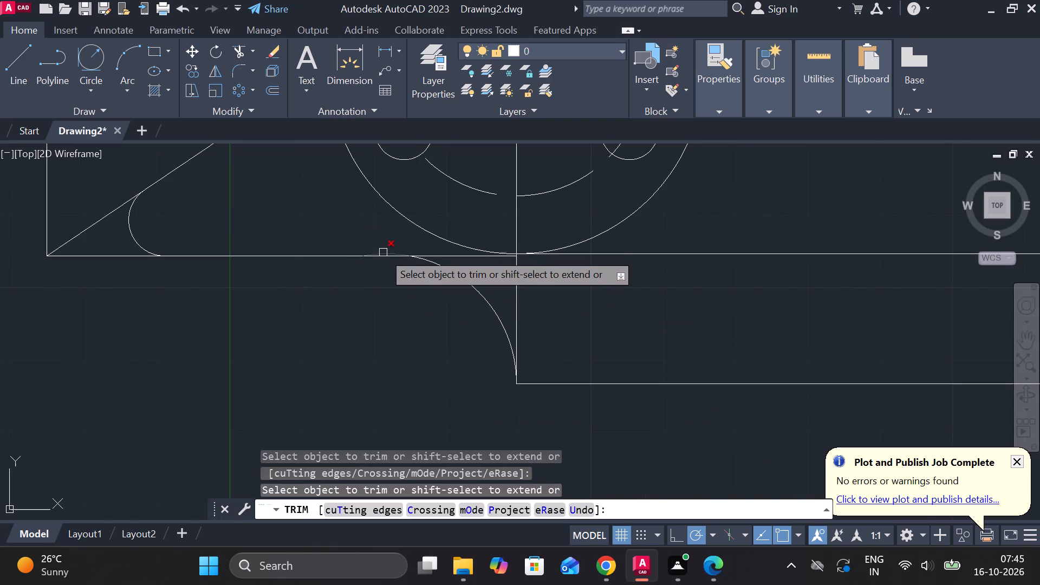
{"action": "left_click", "coordinate": [383, 252]}
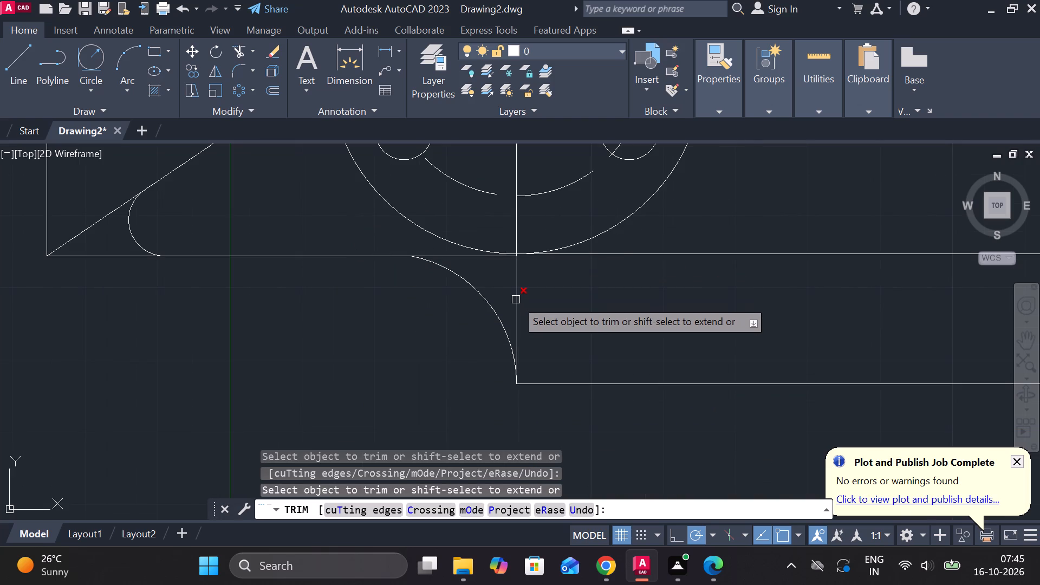
{"action": "left_click", "coordinate": [516, 300]}
{"action": "scroll", "coordinate": [531, 268], "scroll_direction": "up", "scroll_amount": 2}
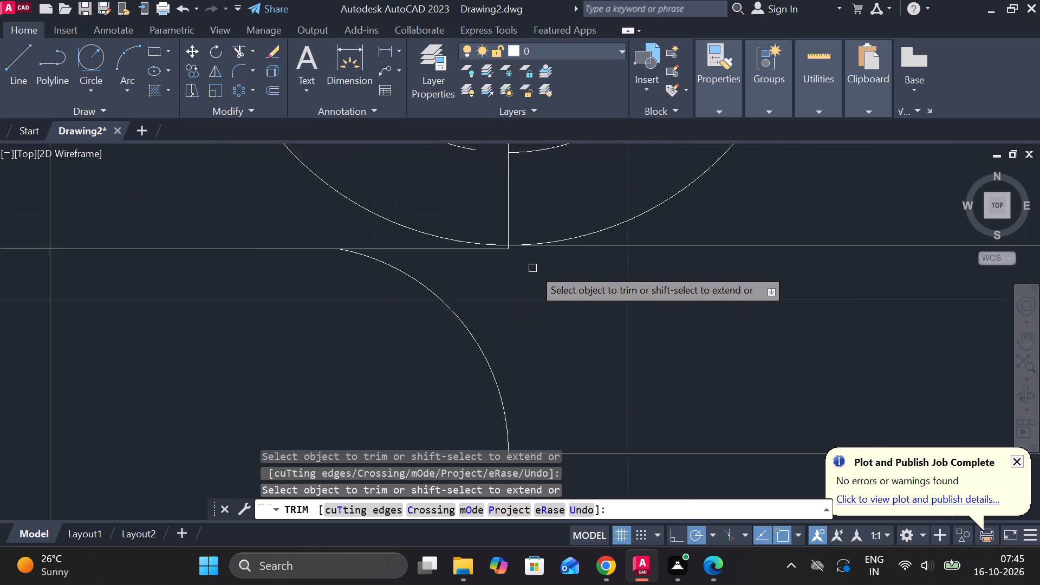
{"action": "scroll", "coordinate": [517, 256], "scroll_direction": "down", "scroll_amount": 2}
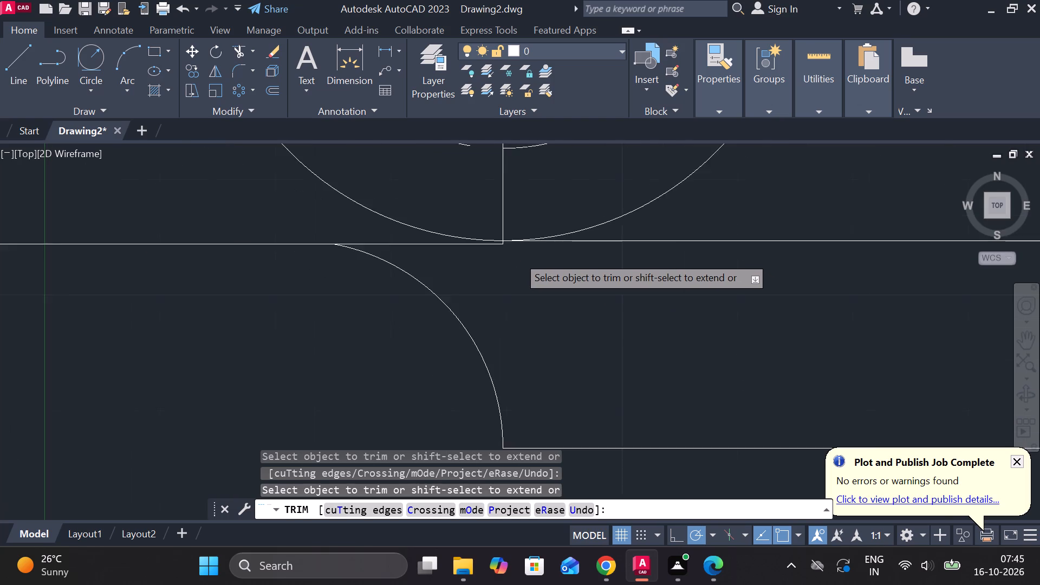
{"action": "scroll", "coordinate": [518, 260], "scroll_direction": "up", "scroll_amount": 2}
{"action": "middle_click_drag", "start_coordinate": [535, 263], "coordinate": [565, 369]}
{"action": "scroll", "coordinate": [562, 369], "scroll_direction": "down", "scroll_amount": 1}
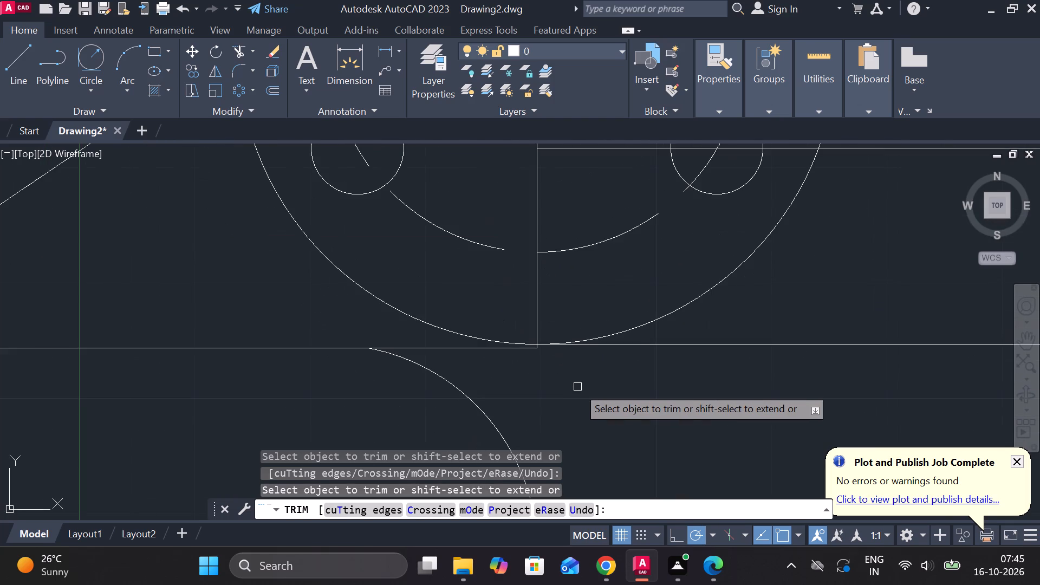
{"action": "scroll", "coordinate": [577, 387], "scroll_direction": "down", "scroll_amount": 1}
{"action": "scroll", "coordinate": [576, 394], "scroll_direction": "up", "scroll_amount": 1}
{"action": "scroll", "coordinate": [627, 405], "scroll_direction": "down", "scroll_amount": 1}
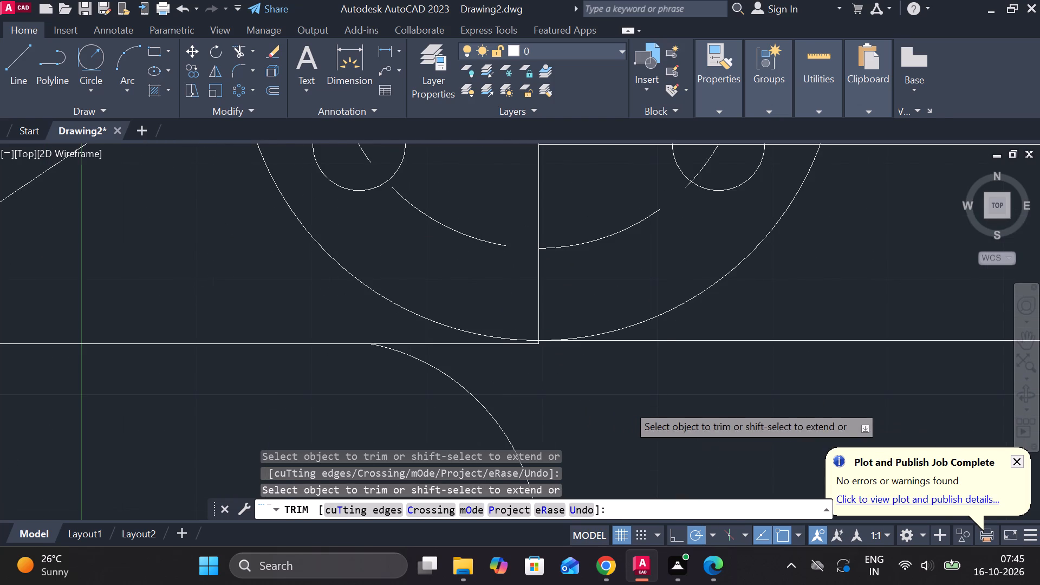
{"action": "key", "text": "Escape"}
Erase the misaligned lower horizontal line running from the offset vertical to below the boss.
{"action": "scroll", "coordinate": [575, 382], "scroll_direction": "up", "scroll_amount": 3}
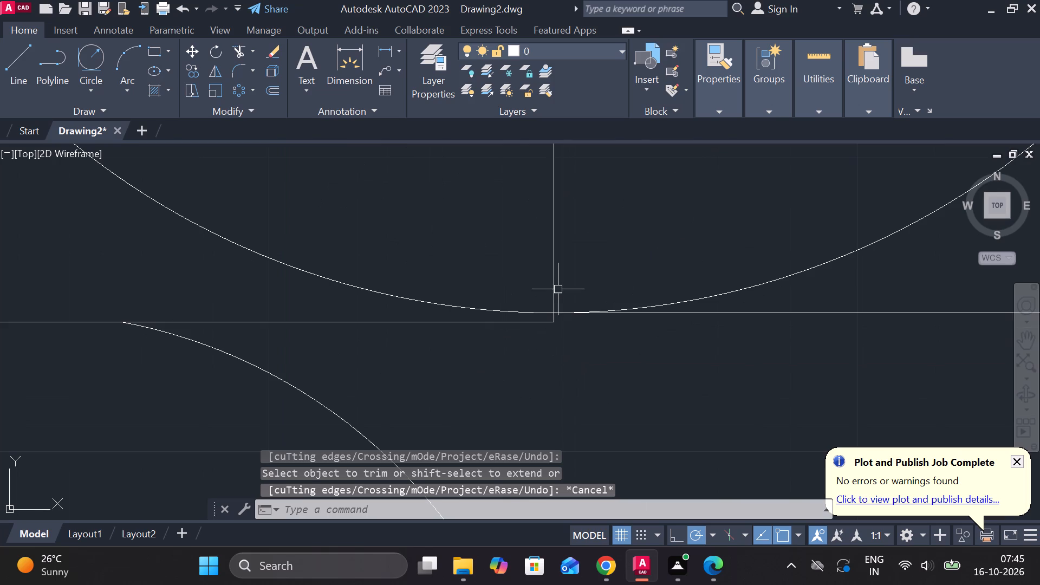
{"action": "left_click", "coordinate": [528, 322]}
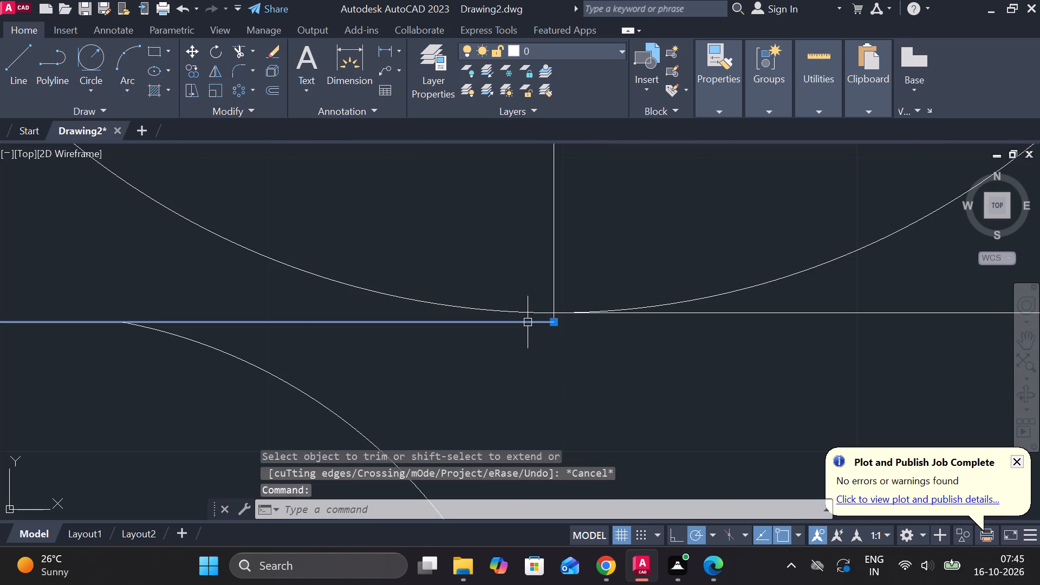
{"action": "scroll", "coordinate": [528, 322], "scroll_direction": "down", "scroll_amount": 2}
{"action": "type", "text": "E"}
{"action": "key", "text": "space"}
Trim the short stub of the boss's vertical line projecting below the boss circle.
{"action": "scroll", "coordinate": [549, 336], "scroll_direction": "up", "scroll_amount": 1}
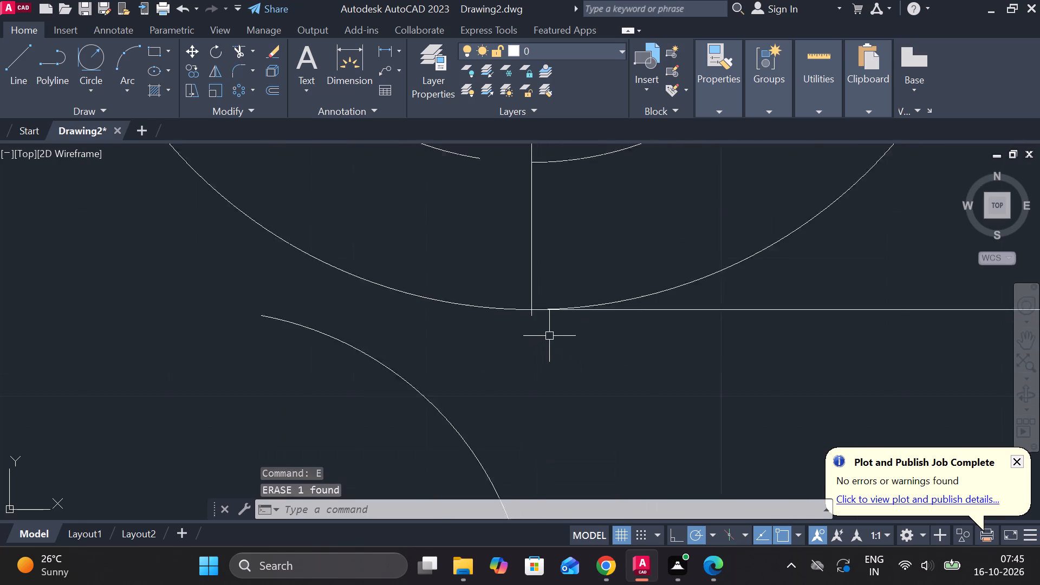
{"action": "scroll", "coordinate": [549, 336], "scroll_direction": "up", "scroll_amount": 2}
{"action": "type", "text": "TR"}
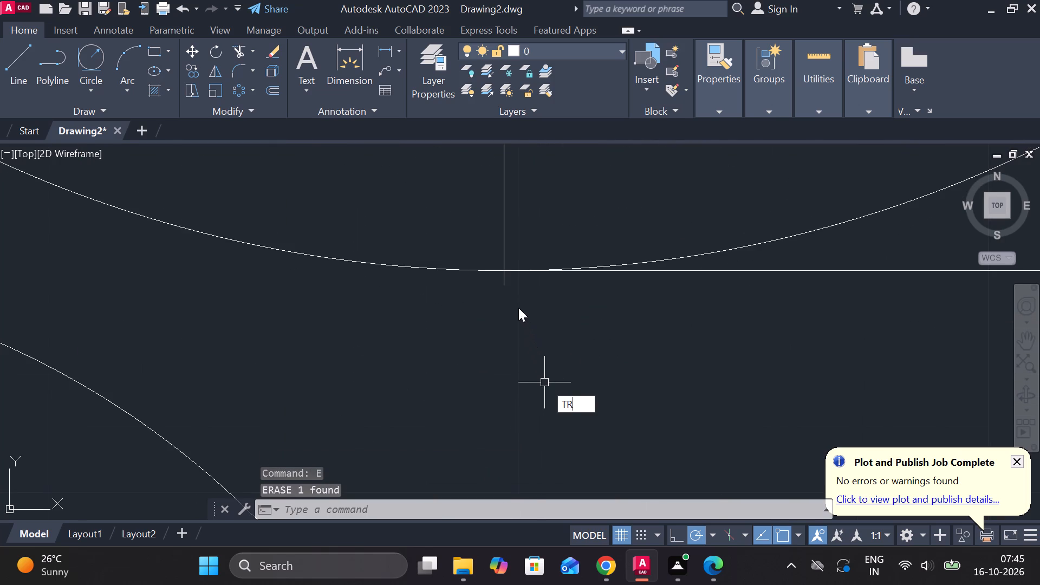
{"action": "key", "text": "space"}
{"action": "left_click", "coordinate": [504, 283]}
{"action": "scroll", "coordinate": [516, 294], "scroll_direction": "down", "scroll_amount": 5}
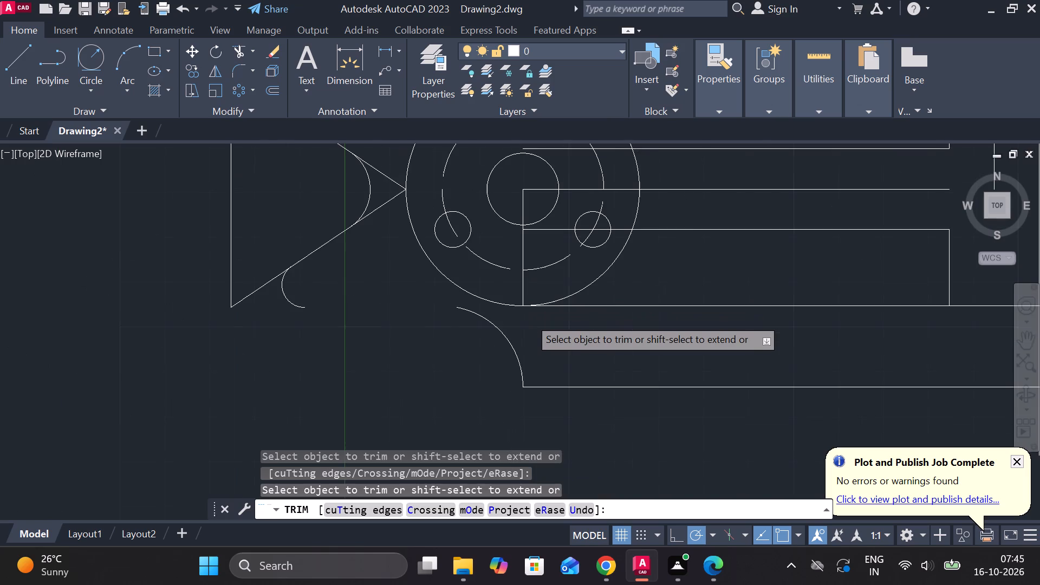
{"action": "key", "text": "Escape"}
Draw a horizontal line about 77 mm long from the boss circle's lowest point to beyond the offset vertical.
{"action": "key", "text": "l"}
{"action": "key", "text": "Return"}
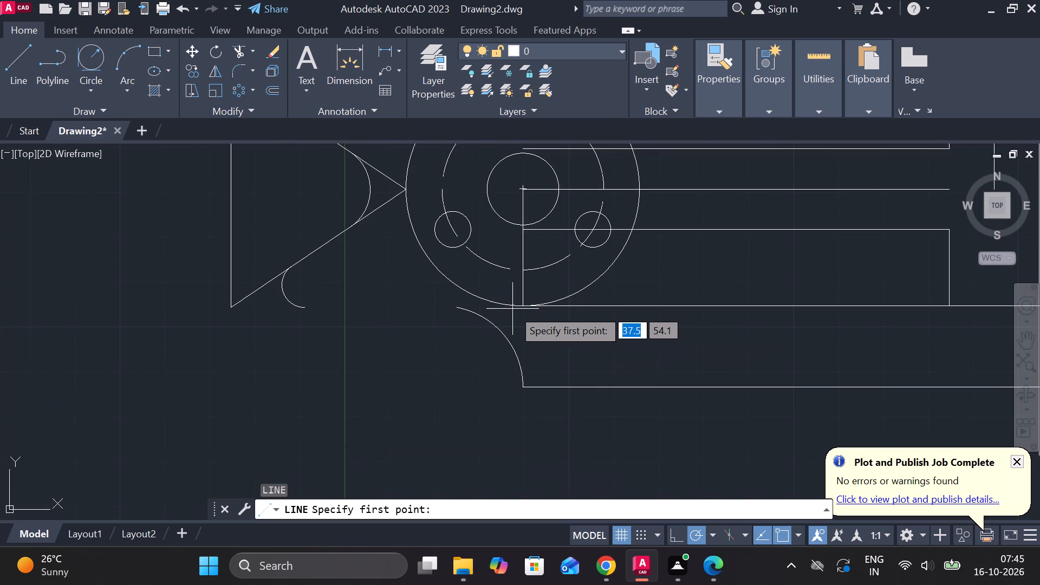
{"action": "scroll", "coordinate": [524, 304], "scroll_direction": "up", "scroll_amount": 3}
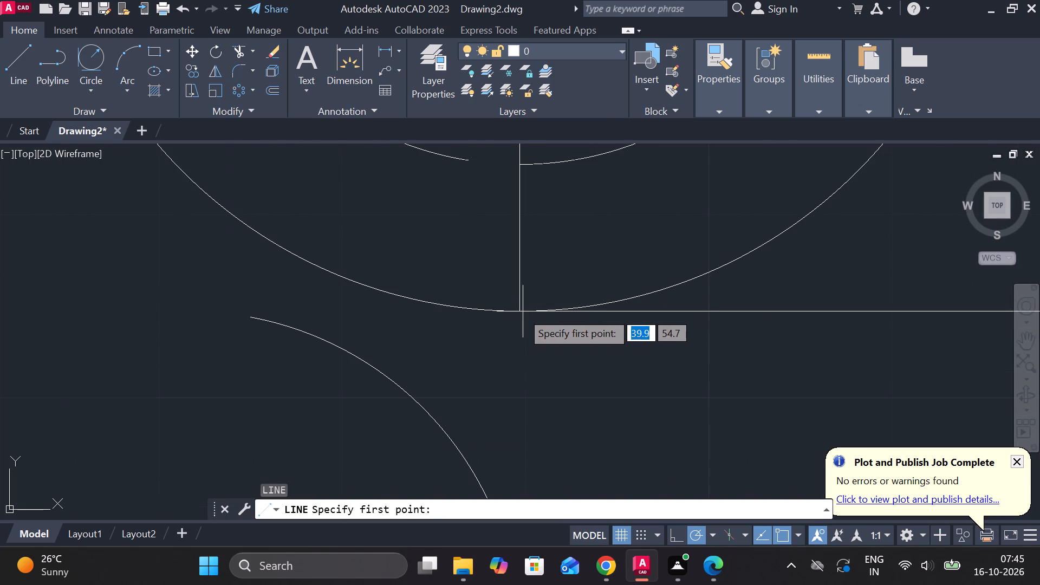
{"action": "left_click", "coordinate": [521, 311]}
{"action": "middle_click_drag", "start_coordinate": [141, 313], "coordinate": [522, 330]}
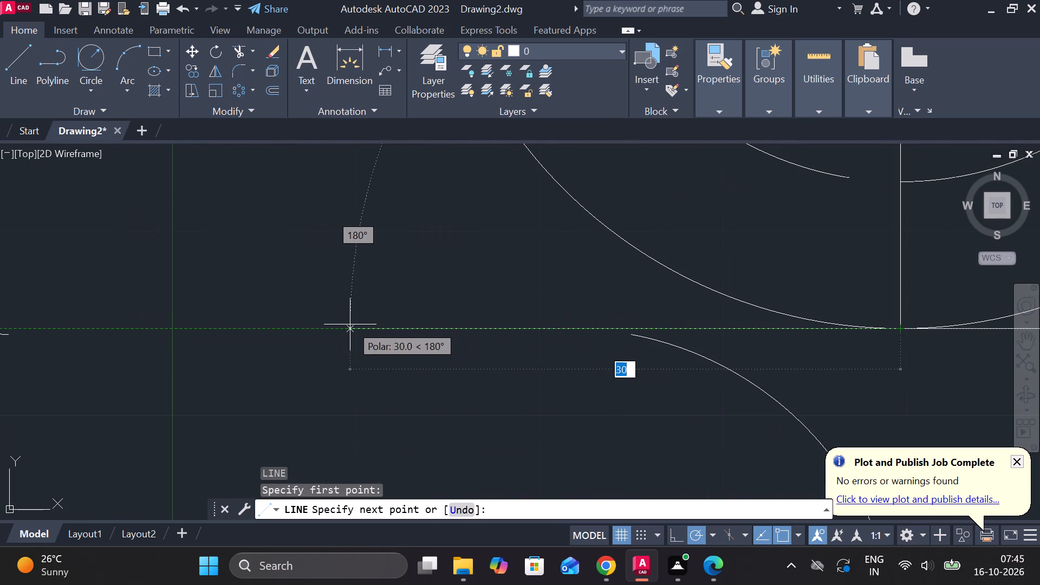
{"action": "middle_click_drag", "start_coordinate": [351, 330], "coordinate": [945, 337]}
{"action": "scroll", "coordinate": [863, 327], "scroll_direction": "down", "scroll_amount": 1}
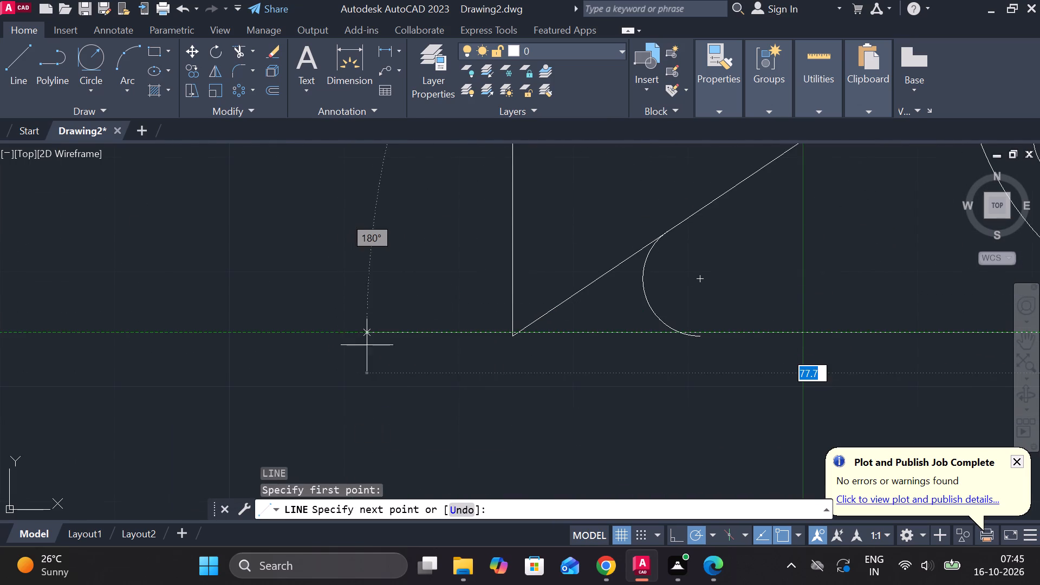
{"action": "left_click", "coordinate": [373, 332]}
{"action": "key", "text": "Escape"}
{"action": "middle_click_drag", "start_coordinate": [375, 324], "coordinate": [301, 309]}
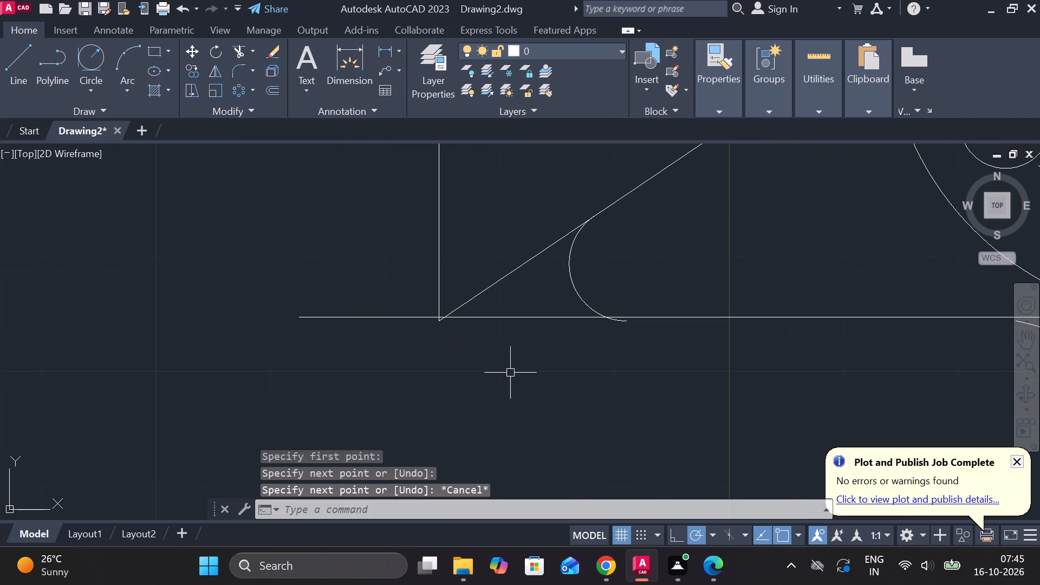
Trim away the lower 5 mm fillet arc between the sloping line and the new horizontal line.
{"action": "type", "text": "TR"}
{"action": "key", "text": "space"}
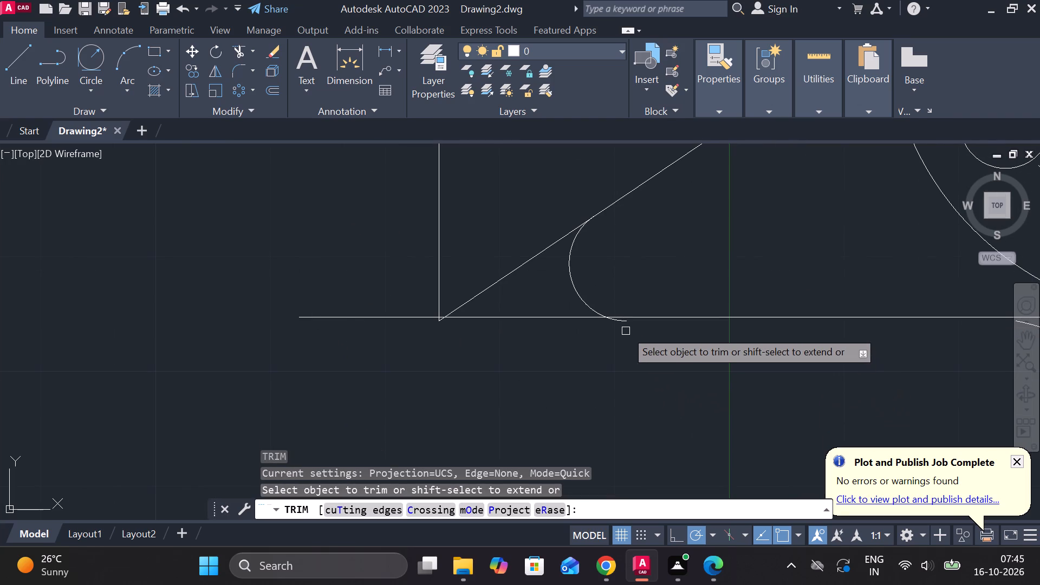
{"action": "left_click", "coordinate": [620, 324]}
{"action": "left_click", "coordinate": [577, 289]}
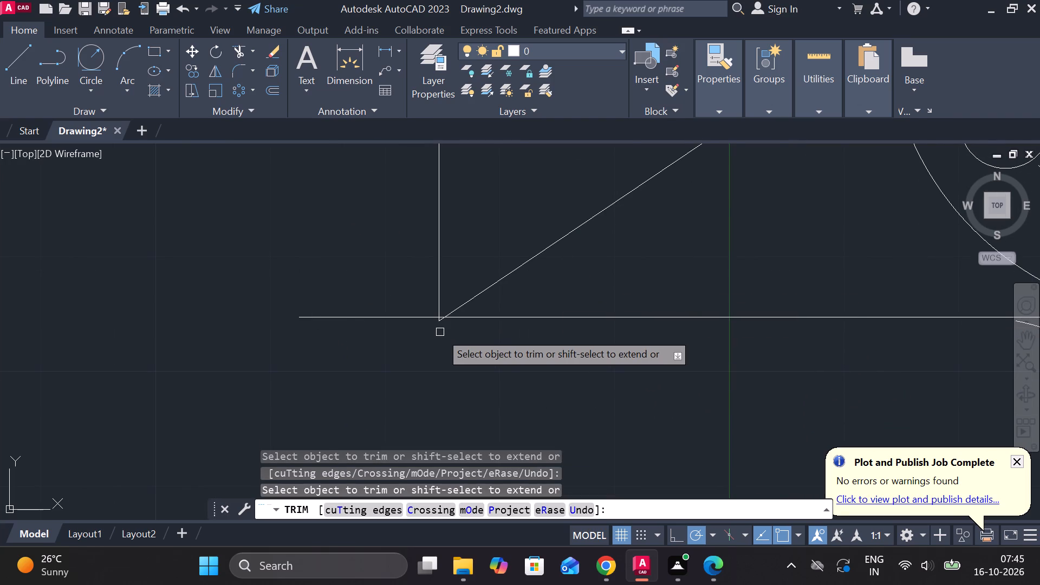
{"action": "scroll", "coordinate": [440, 332], "scroll_direction": "down", "scroll_amount": 2}
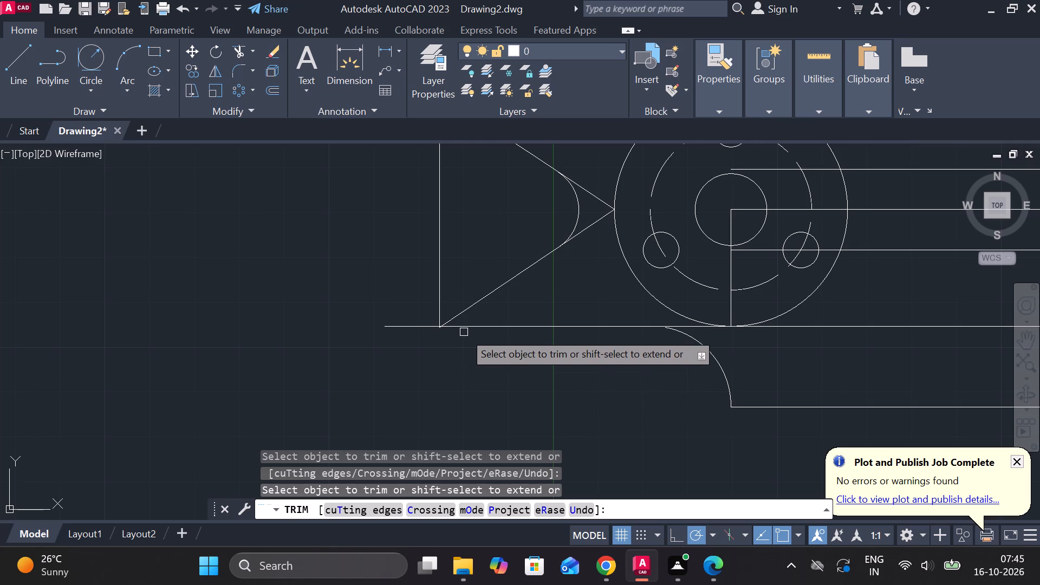
{"action": "middle_click_drag", "start_coordinate": [466, 346], "coordinate": [466, 400]}
{"action": "key", "text": "Escape"}
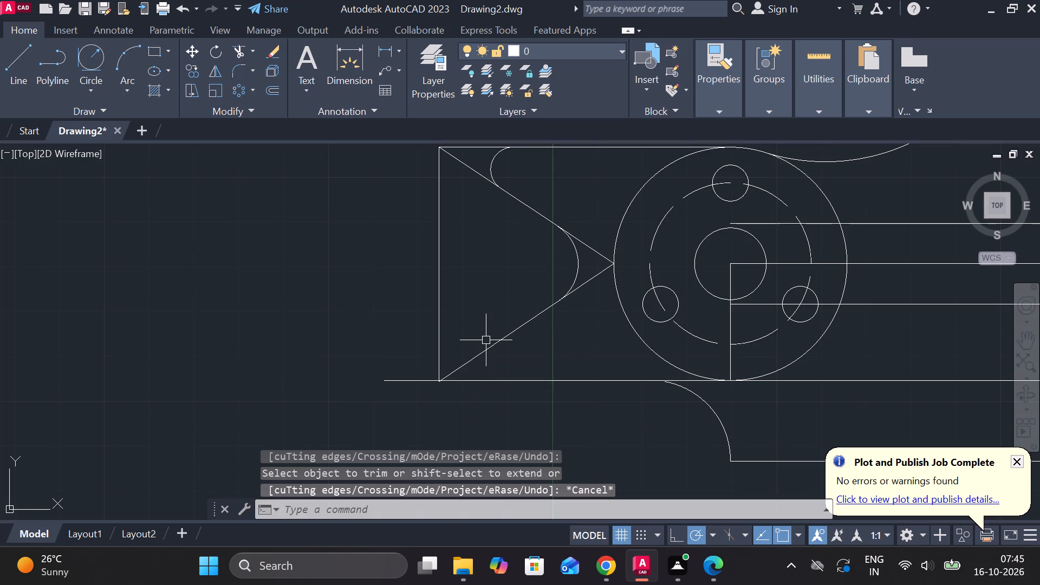
Erase both sloping lines, the upper 5 mm fillet arc and the 10 mm fillet arc of the V-shaped end.
{"action": "left_click", "coordinate": [496, 347]}
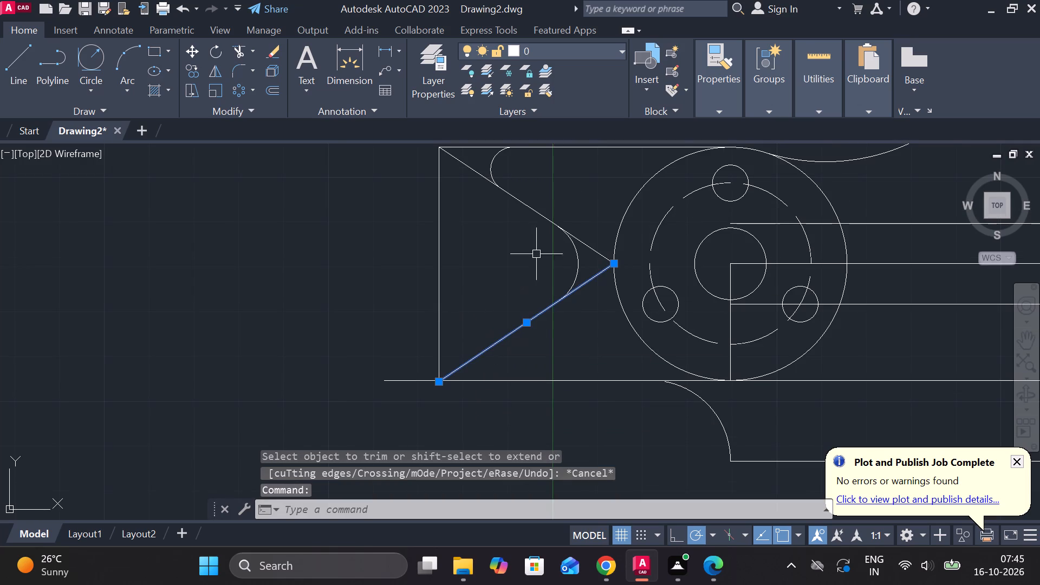
{"action": "left_click", "coordinate": [529, 209]}
{"action": "left_click", "coordinate": [495, 172]}
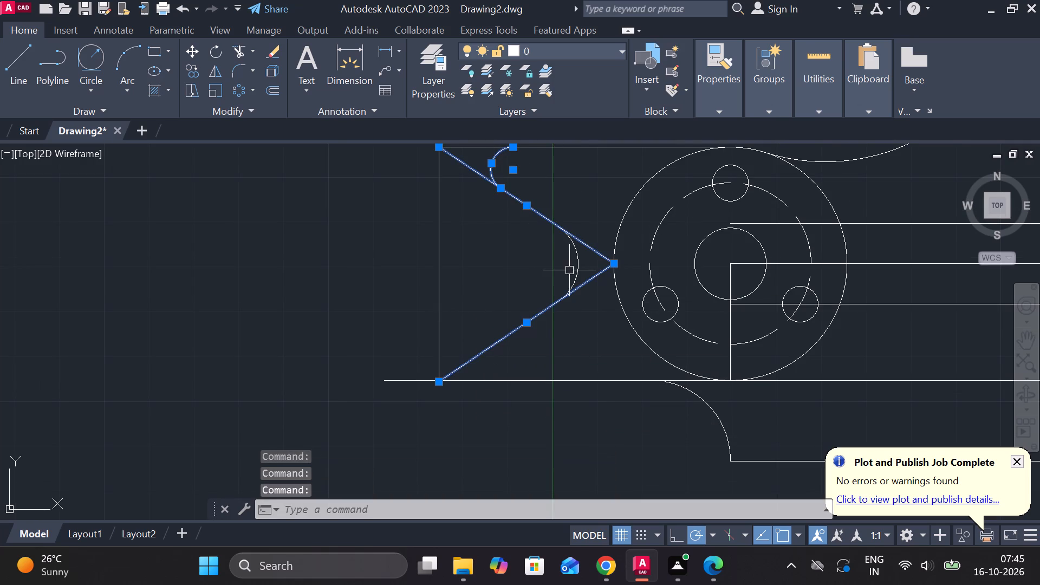
{"action": "left_click", "coordinate": [574, 264]}
{"action": "type", "text": "E"}
{"action": "key", "text": "space"}
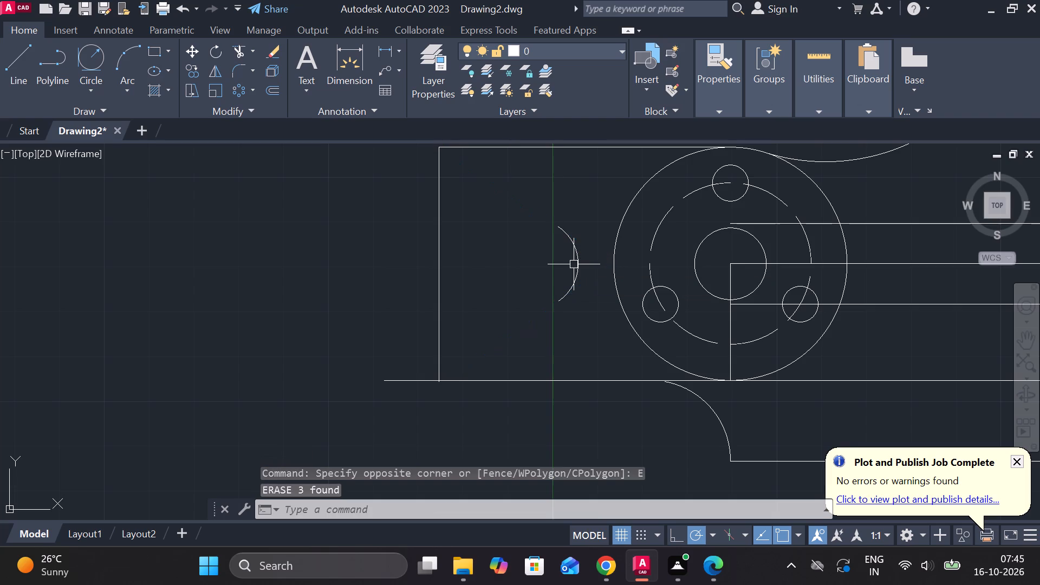
{"action": "left_click", "coordinate": [576, 258]}
{"action": "type", "text": "E"}
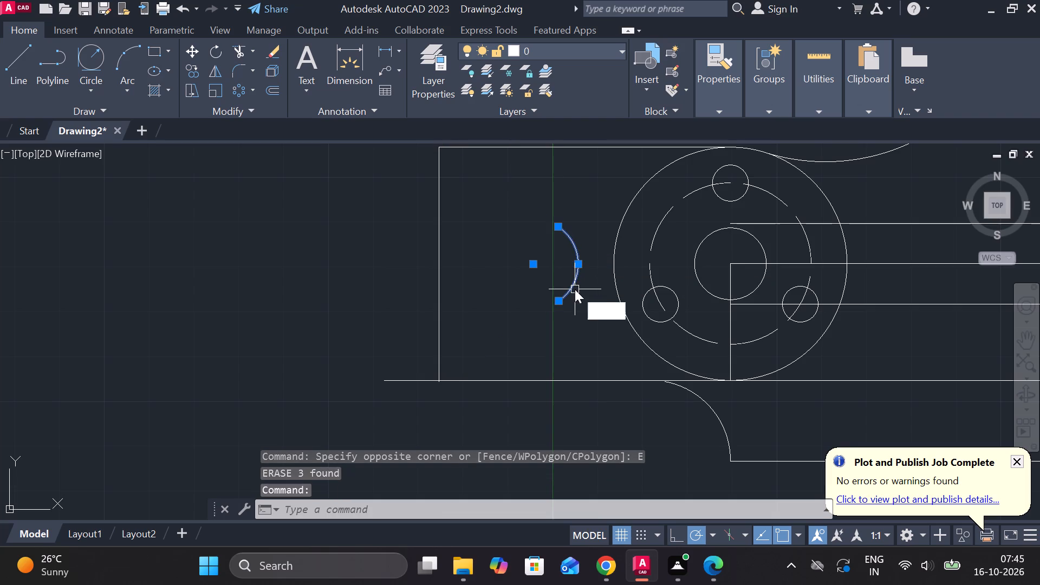
{"action": "key", "text": "space"}
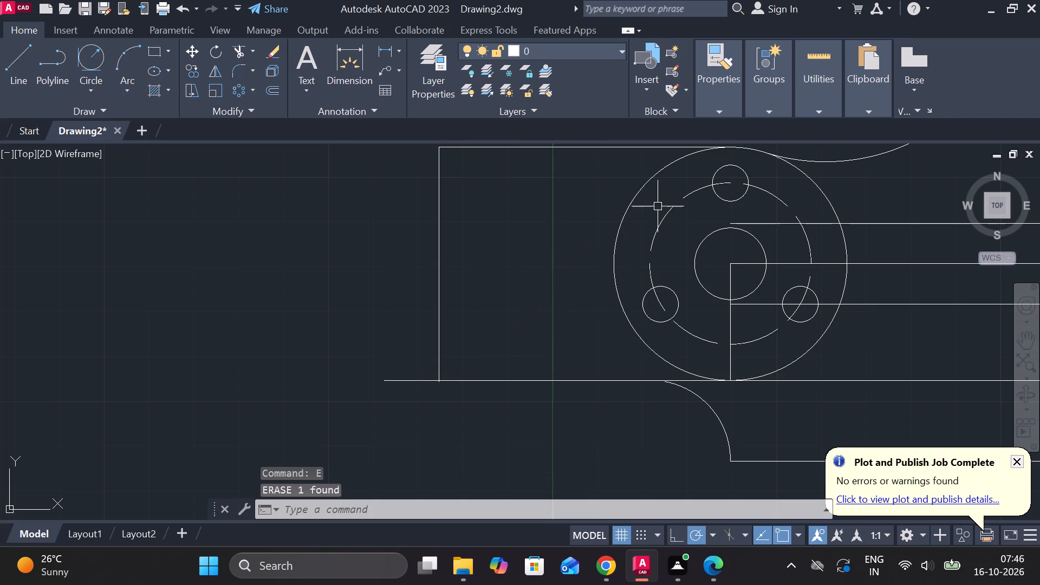
Erase the existing horizontal line that runs from the end's vertical line to the top of the boss circle.
{"action": "middle_click_drag", "start_coordinate": [684, 187], "coordinate": [531, 375]}
{"action": "scroll", "coordinate": [572, 336], "scroll_direction": "up", "scroll_amount": 6}
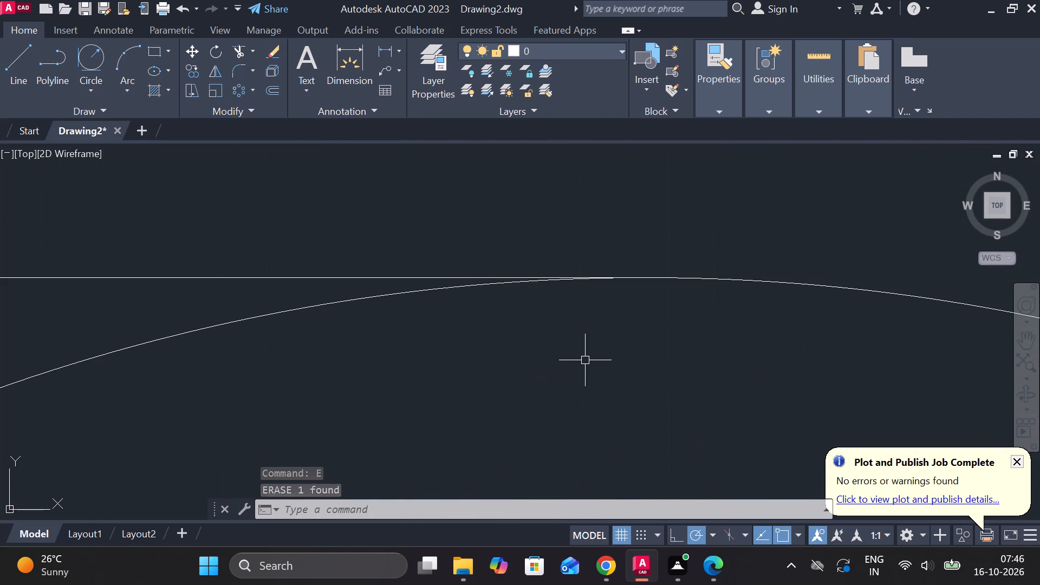
{"action": "scroll", "coordinate": [609, 276], "scroll_direction": "up", "scroll_amount": 3}
{"action": "scroll", "coordinate": [675, 296], "scroll_direction": "up", "scroll_amount": 2}
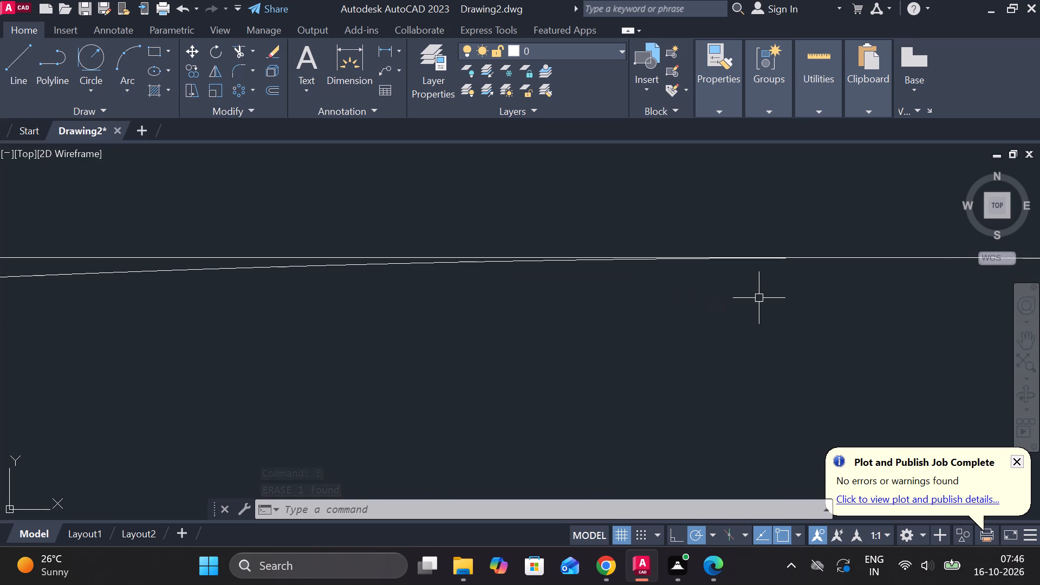
{"action": "scroll", "coordinate": [759, 298], "scroll_direction": "down", "scroll_amount": 9}
{"action": "left_click", "coordinate": [596, 296]}
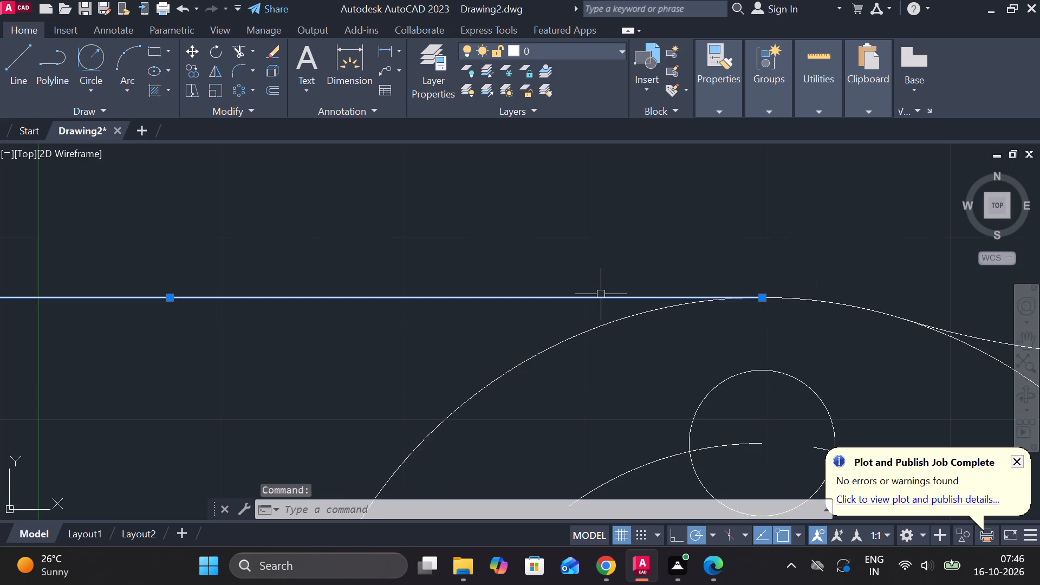
{"action": "type", "text": "E L"}
Draw a horizontal line about 84 mm long from the boss circle's topmost point to beyond the end's vertical line.
{"action": "key", "text": "Return"}
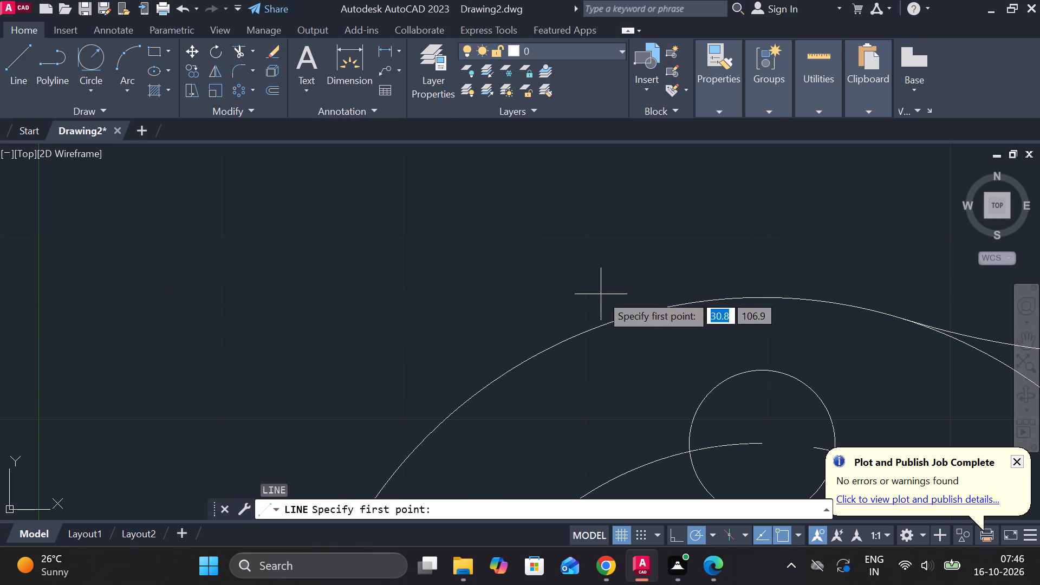
{"action": "left_click", "coordinate": [761, 298]}
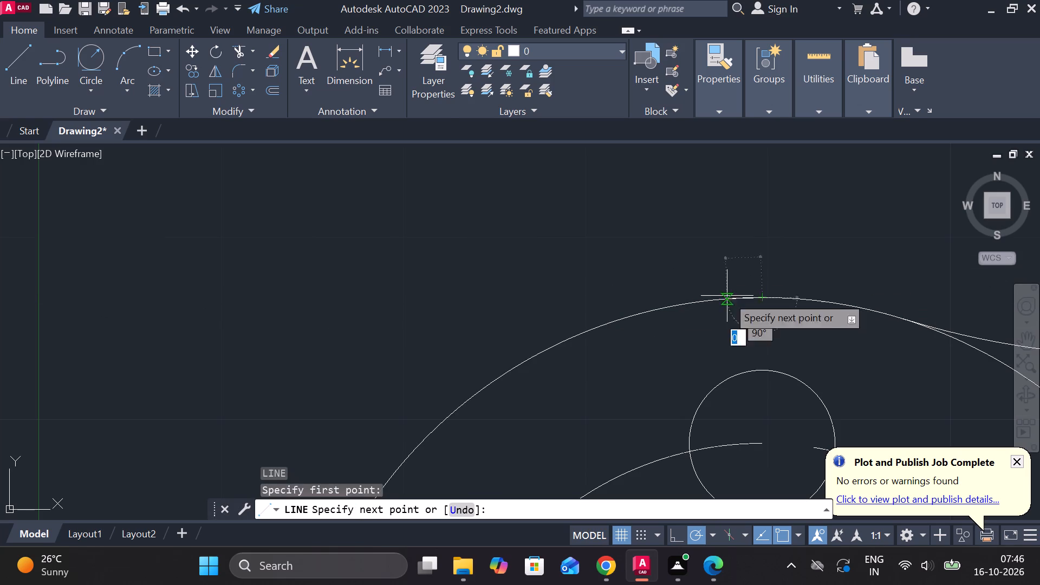
{"action": "scroll", "coordinate": [295, 302], "scroll_direction": "down", "scroll_amount": 2}
{"action": "middle_click_drag", "start_coordinate": [305, 305], "coordinate": [548, 305]}
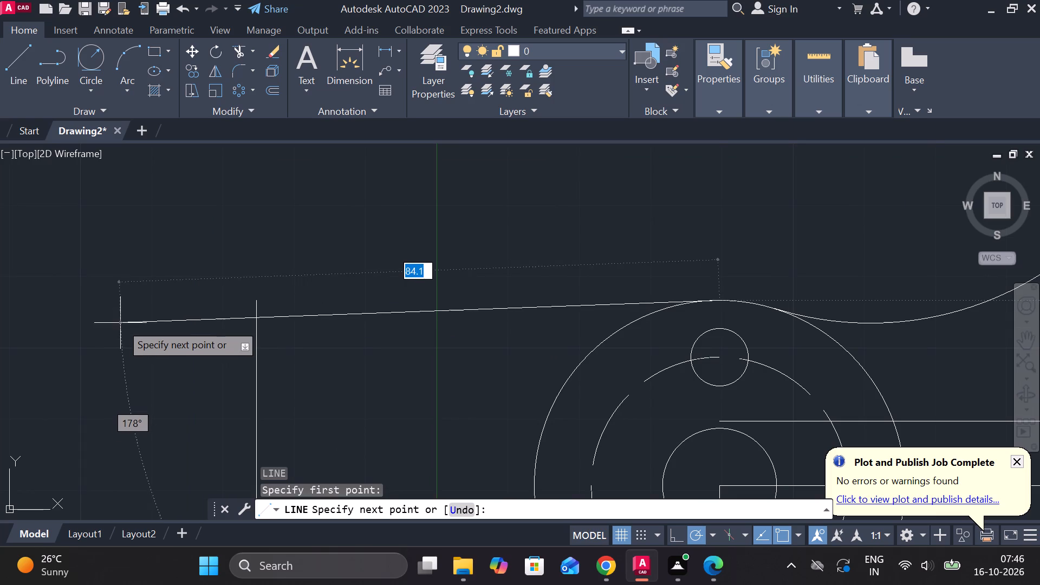
{"action": "left_click", "coordinate": [122, 309]}
{"action": "key", "text": "Escape"}
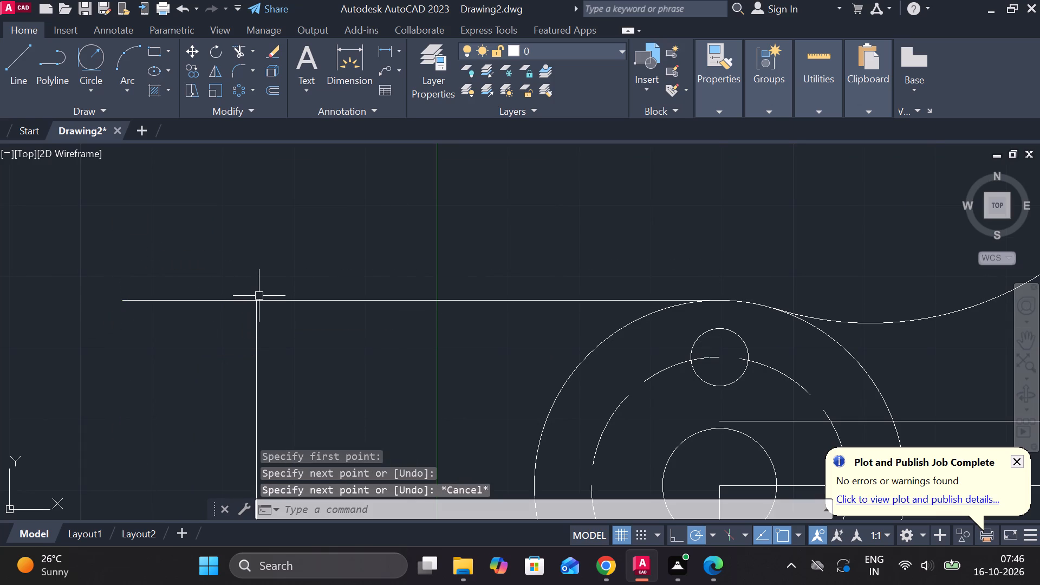
Trim the overhanging ends of the upper and lower horizontal lines beyond the end's vertical line.
{"action": "type", "text": "TR"}
{"action": "key", "text": "space"}
{"action": "left_click", "coordinate": [224, 272]}
{"action": "left_click_drag", "start_coordinate": [224, 272], "coordinate": [222, 348]}
{"action": "scroll", "coordinate": [222, 348], "scroll_direction": "down", "scroll_amount": 3}
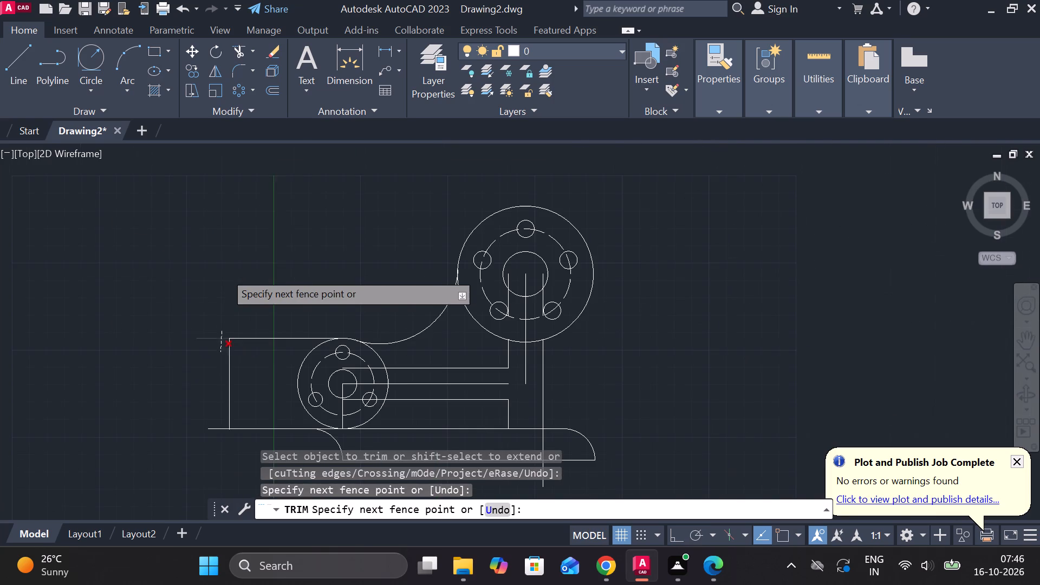
{"action": "left_click", "coordinate": [221, 453]}
{"action": "key", "text": "Escape"}
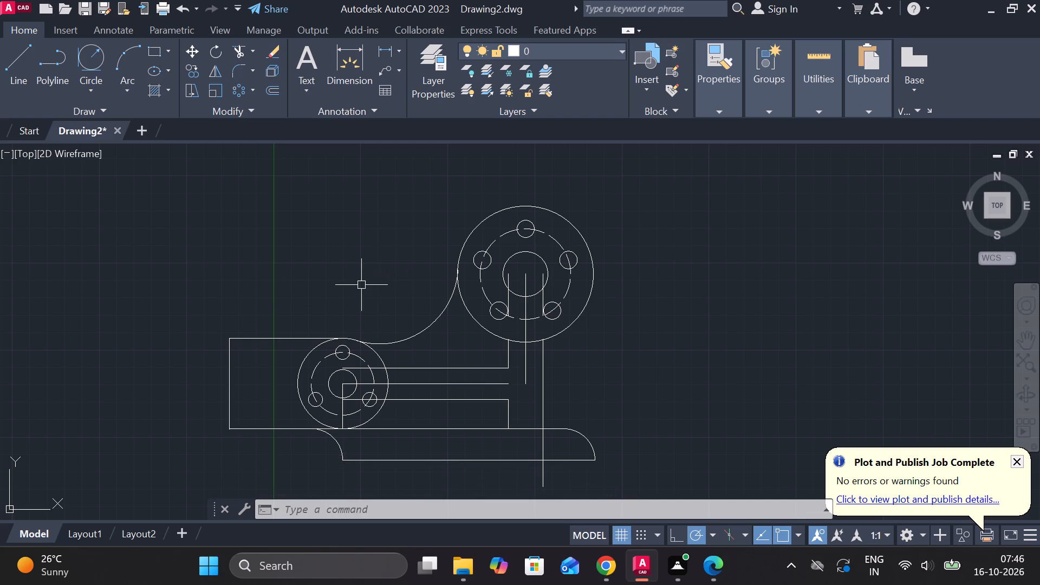
Trim both arm lines inside the boss circle, and the centre line between the hole pitch circle and the boss circle.
{"action": "middle_click_drag", "start_coordinate": [372, 291], "coordinate": [502, 246]}
{"action": "scroll", "coordinate": [427, 274], "scroll_direction": "up", "scroll_amount": 1}
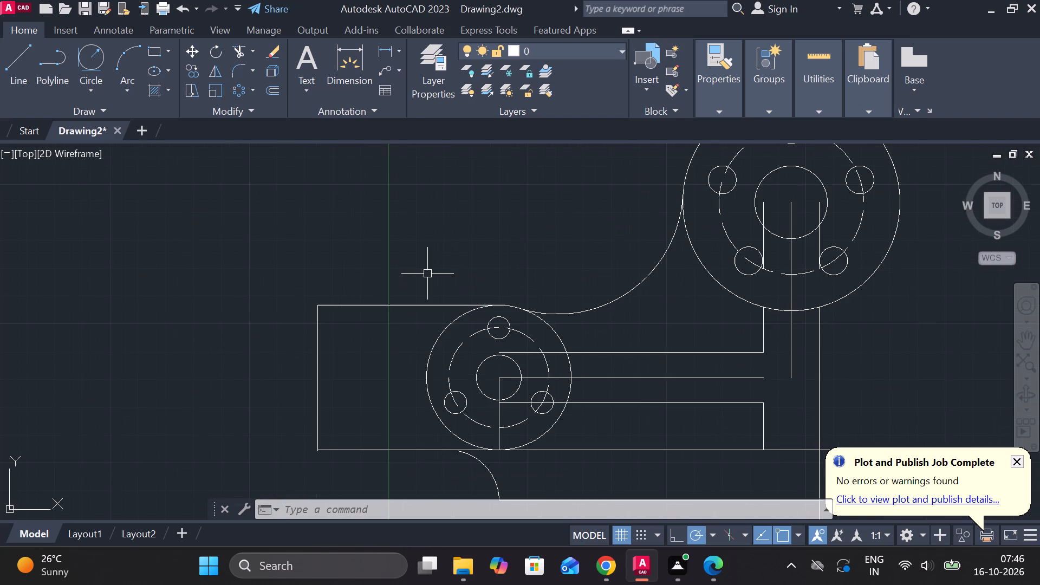
{"action": "middle_click_drag", "start_coordinate": [433, 275], "coordinate": [463, 259]}
{"action": "scroll", "coordinate": [455, 260], "scroll_direction": "up", "scroll_amount": 1}
{"action": "middle_click_drag", "start_coordinate": [454, 286], "coordinate": [434, 159]}
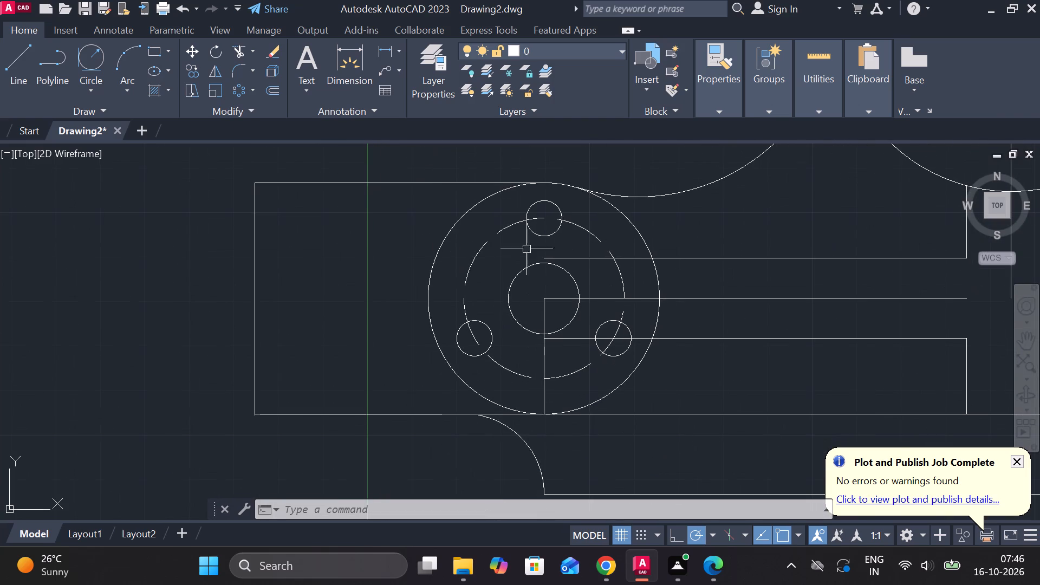
{"action": "type", "text": "TR"}
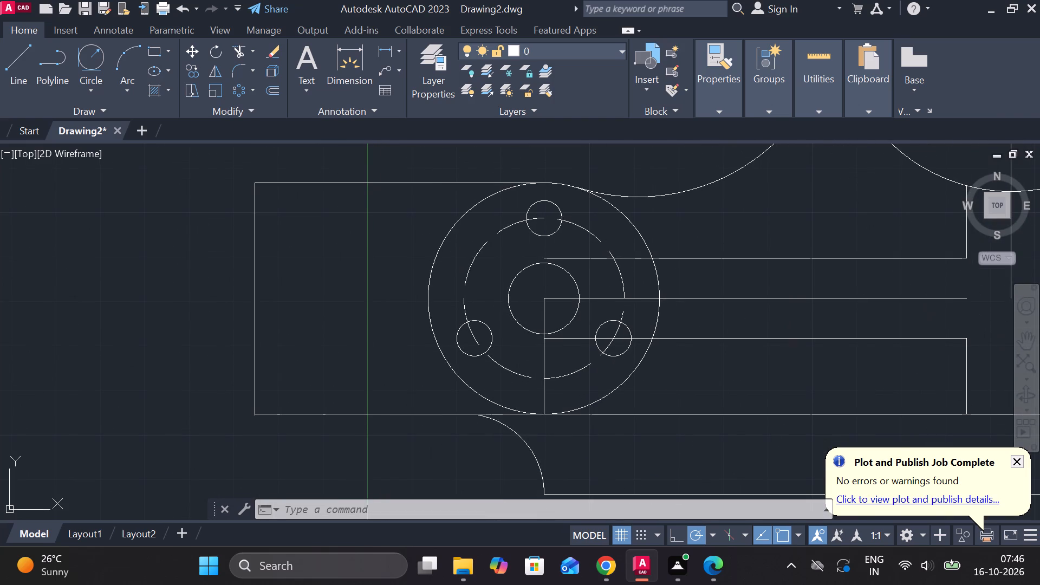
{"action": "key", "text": "space"}
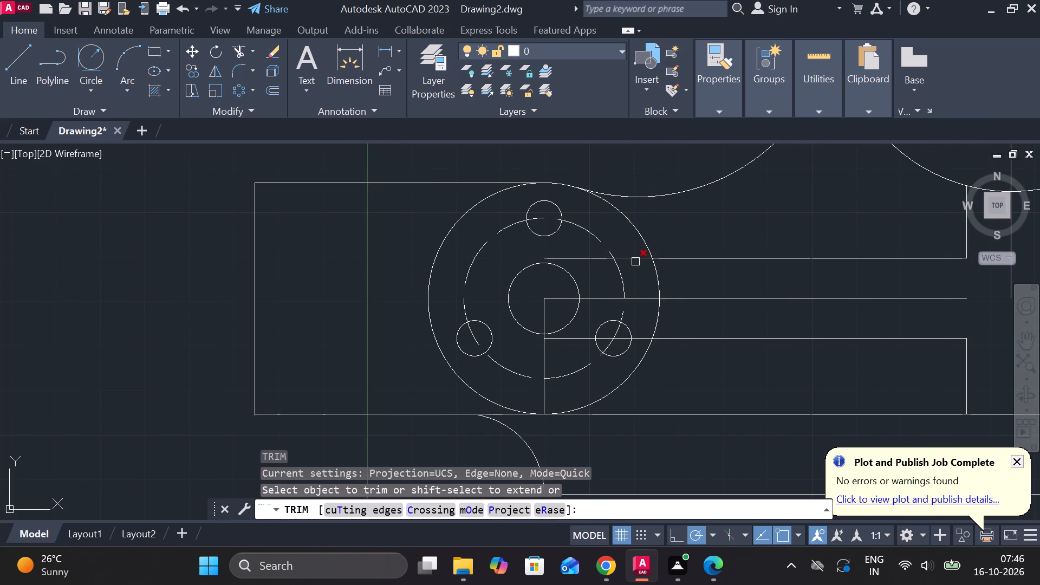
{"action": "left_click", "coordinate": [635, 262]}
{"action": "left_click", "coordinate": [602, 262]}
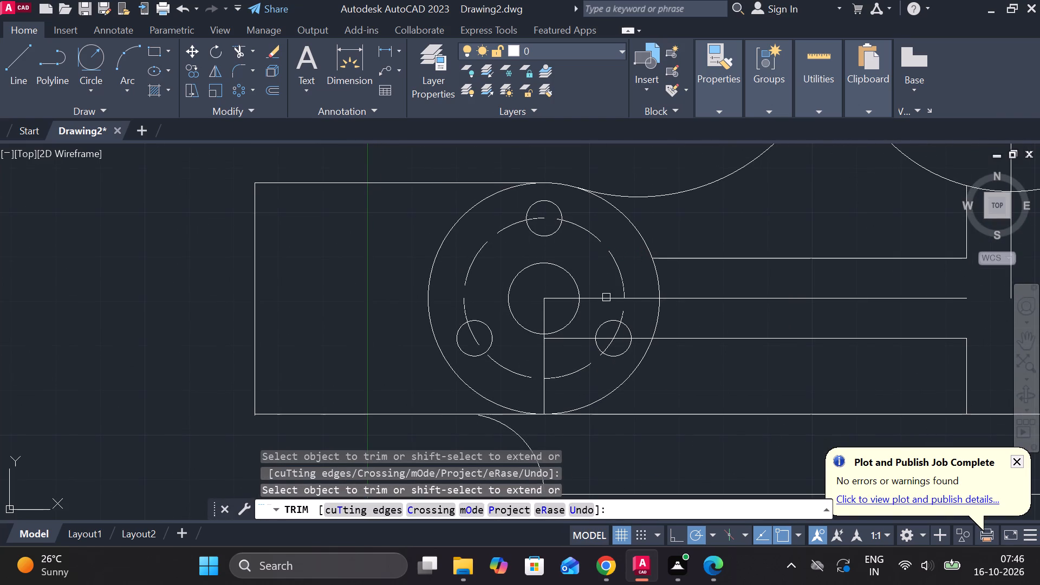
{"action": "left_click", "coordinate": [653, 300]}
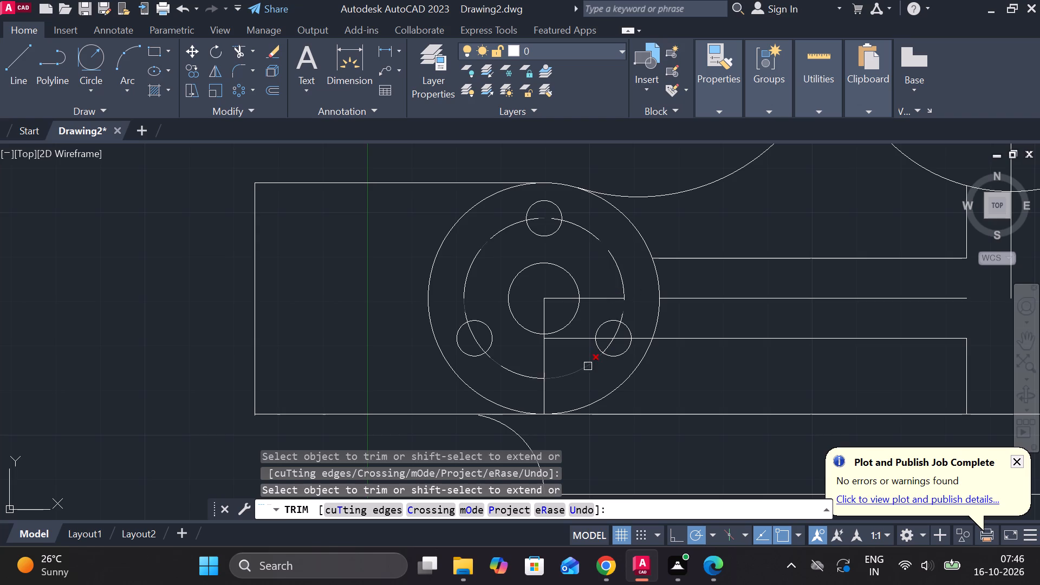
{"action": "left_click", "coordinate": [570, 341]}
{"action": "scroll", "coordinate": [614, 341], "scroll_direction": "up", "scroll_amount": 2}
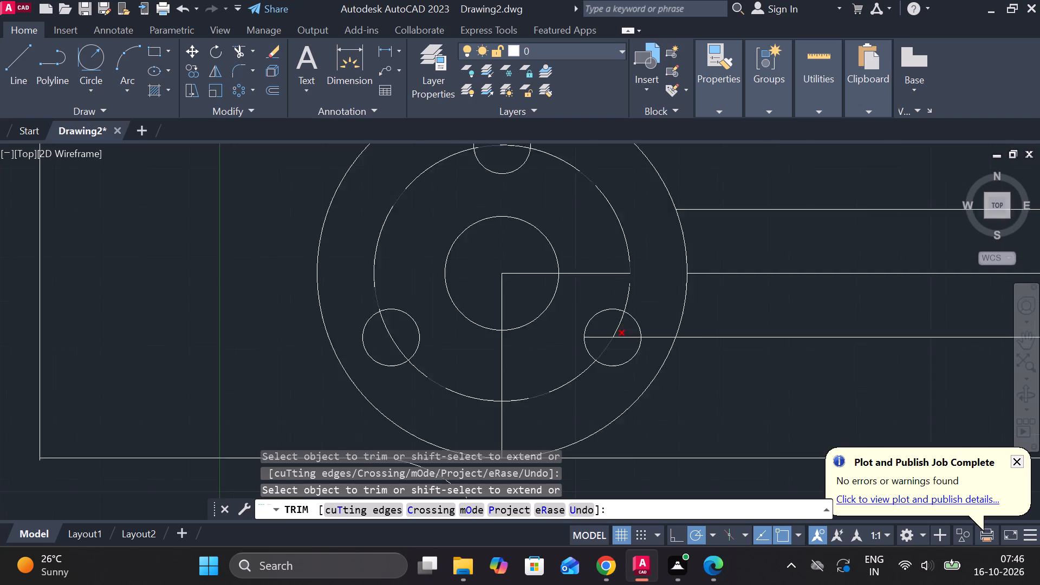
{"action": "left_click", "coordinate": [635, 335]}
{"action": "double_click", "coordinate": [602, 336]}
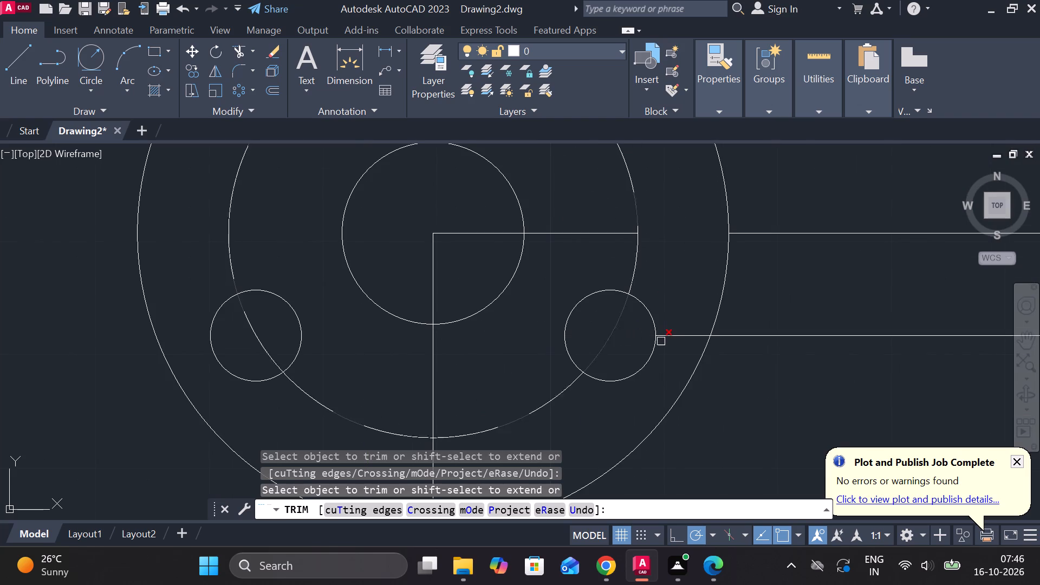
{"action": "left_click", "coordinate": [676, 336]}
{"action": "scroll", "coordinate": [676, 336], "scroll_direction": "down", "scroll_amount": 3}
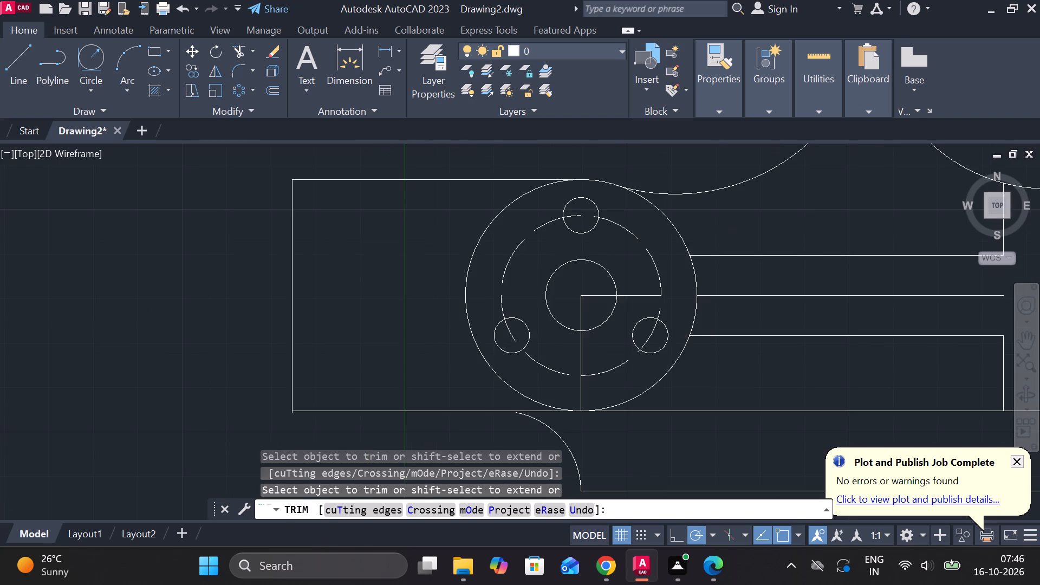
{"action": "key", "text": "Escape"}
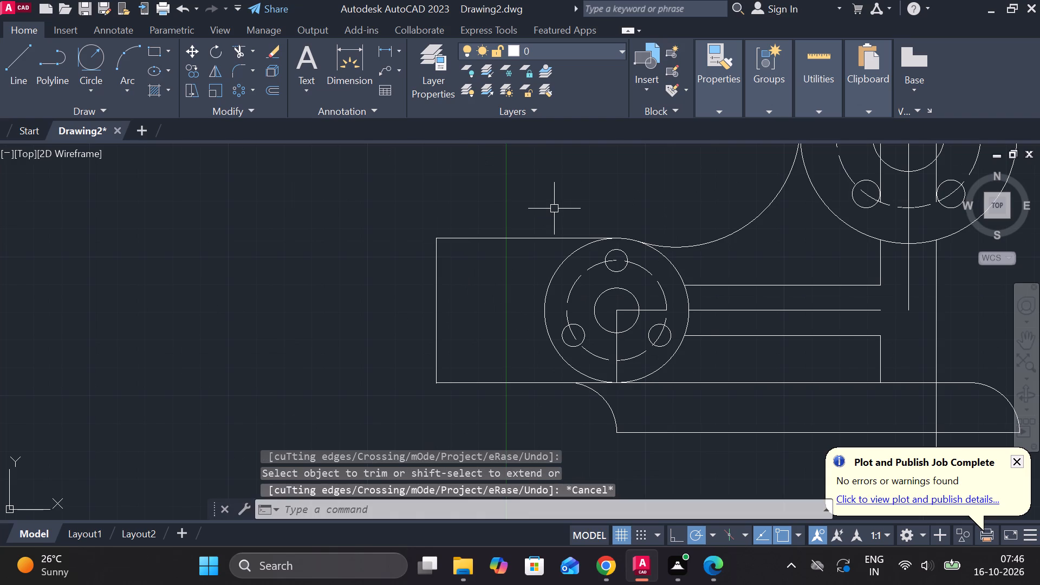
Draw two sloping lines forming a V from the end's lower and upper corners to the boss circle's nearest quadrant point.
{"action": "middle_click_drag", "start_coordinate": [557, 209], "coordinate": [614, 216]}
{"action": "key", "text": "l"}
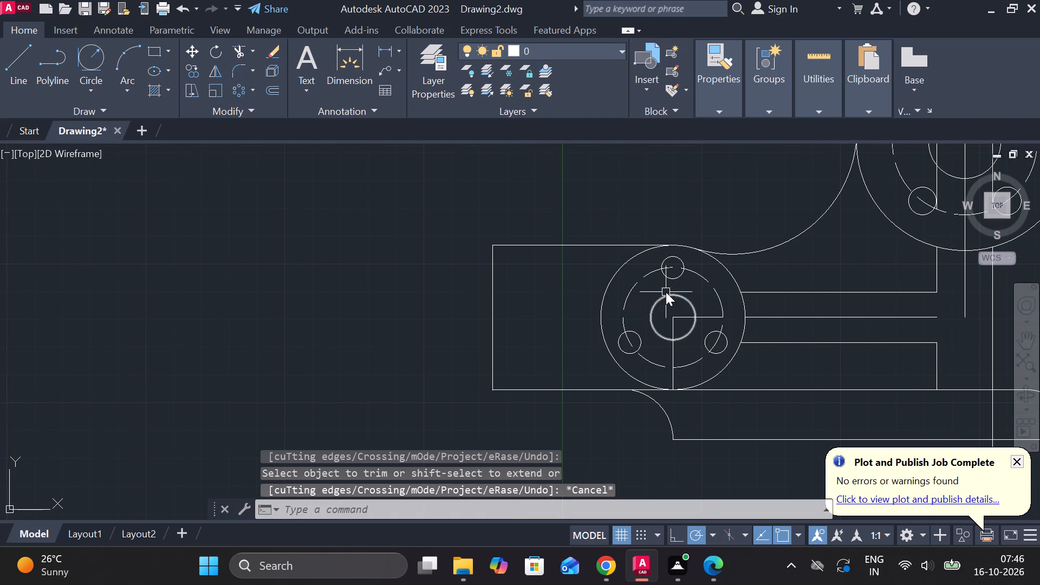
{"action": "key", "text": "Return"}
{"action": "left_click", "coordinate": [496, 388]}
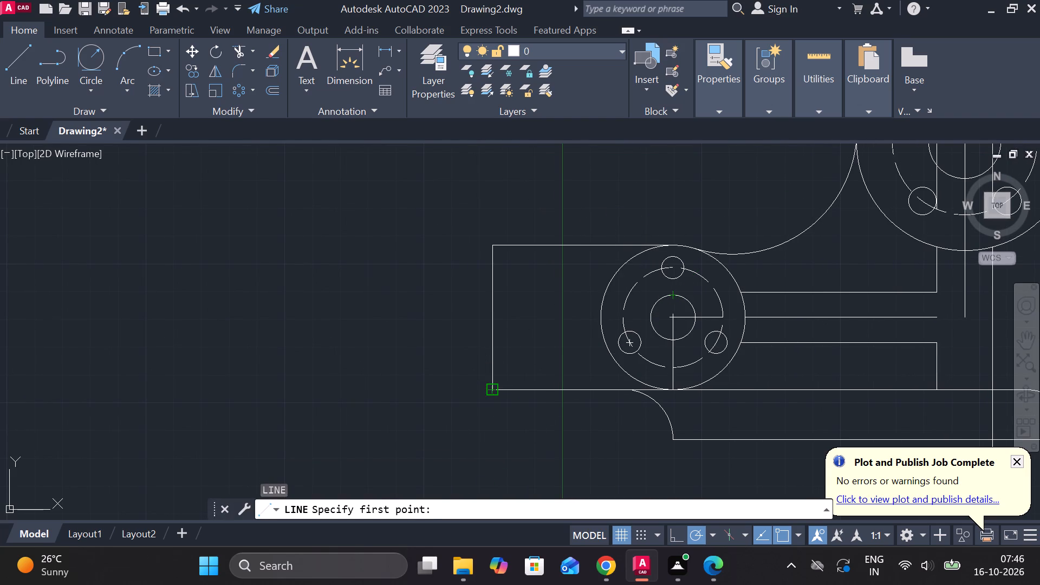
{"action": "left_click", "coordinate": [604, 318]}
{"action": "left_click", "coordinate": [492, 243]}
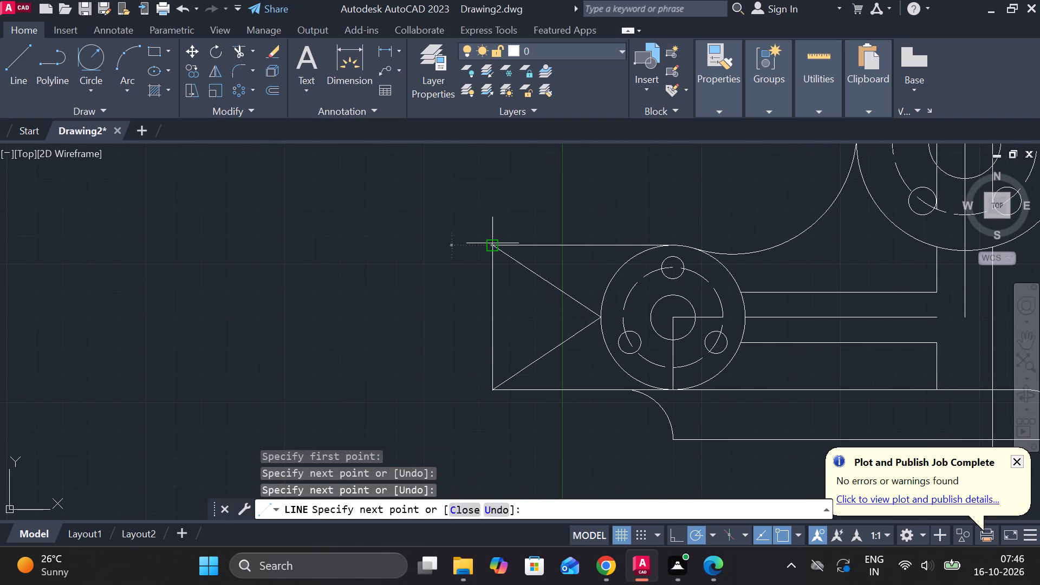
{"action": "key", "text": "Escape"}
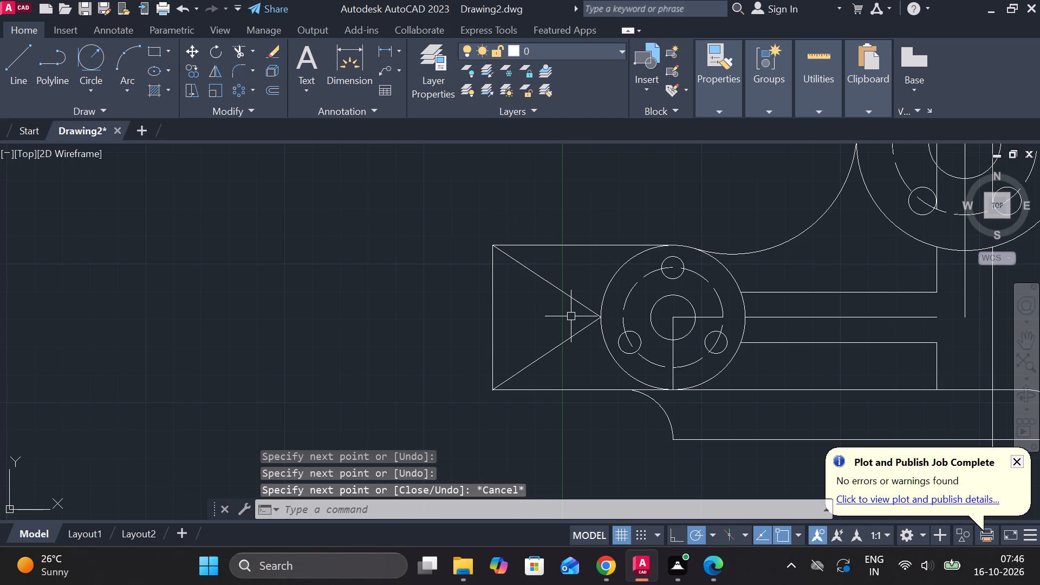
Fillet both sloping lines with their adjoining horizontal lines at a 5 mm radius.
{"action": "key", "text": "f"}
{"action": "key", "text": "Return"}
{"action": "key", "text": "r"}
{"action": "key", "text": "Return"}
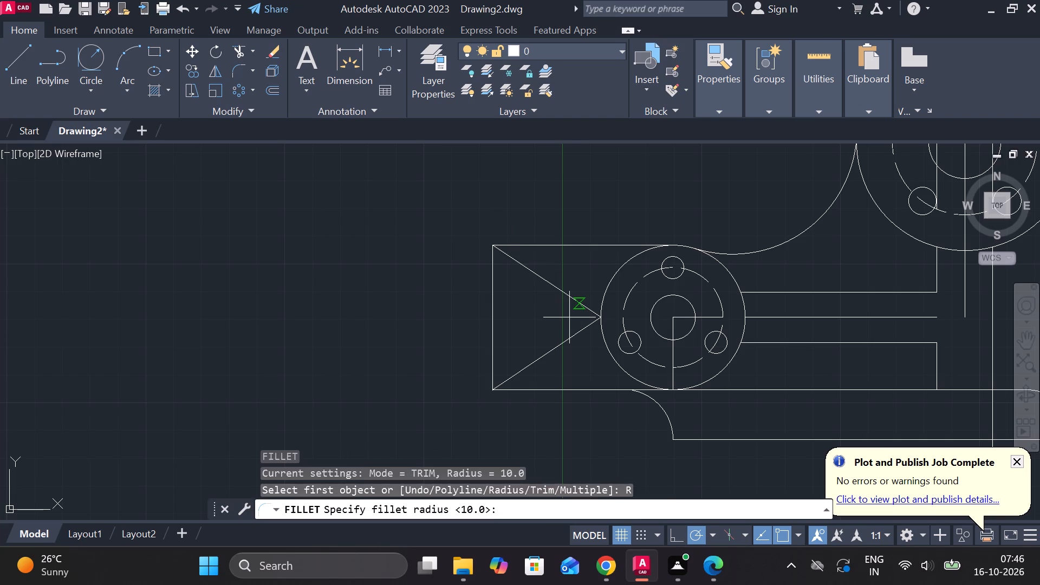
{"action": "key", "text": "5"}
{"action": "key", "text": "Return"}
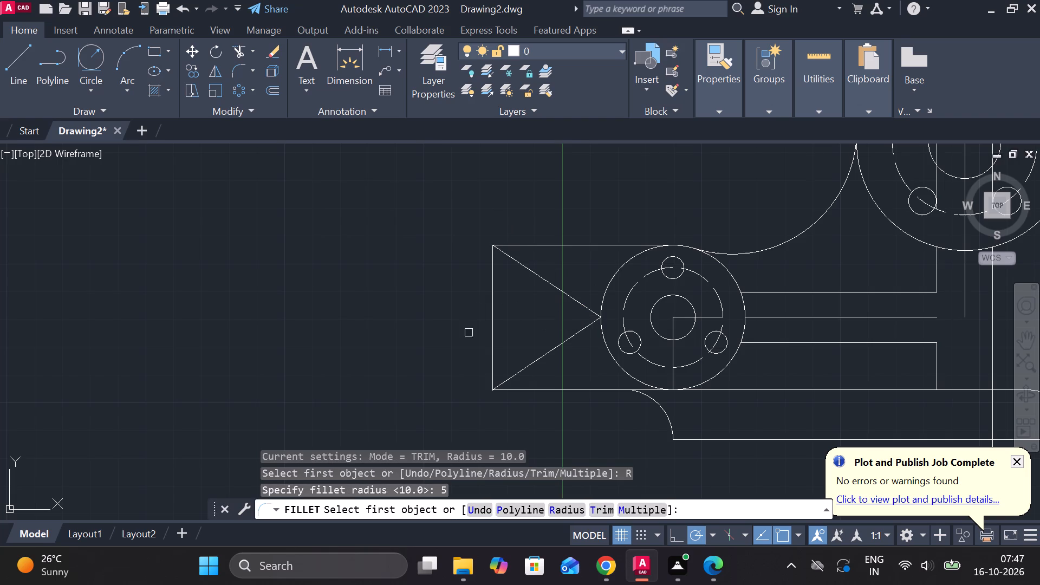
{"action": "left_click", "coordinate": [529, 362]}
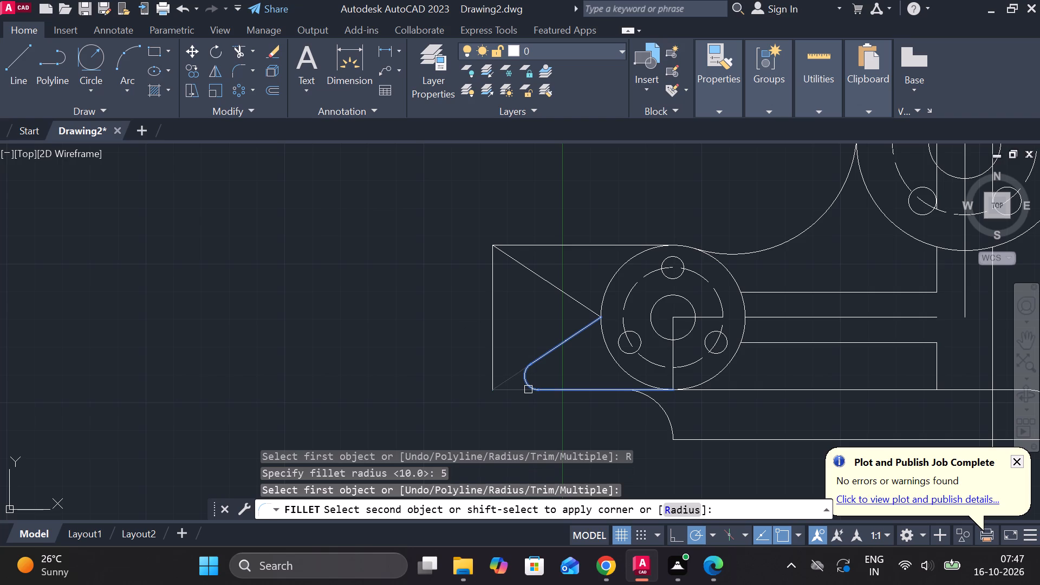
{"action": "left_click", "coordinate": [528, 389]}
{"action": "key", "text": "space"}
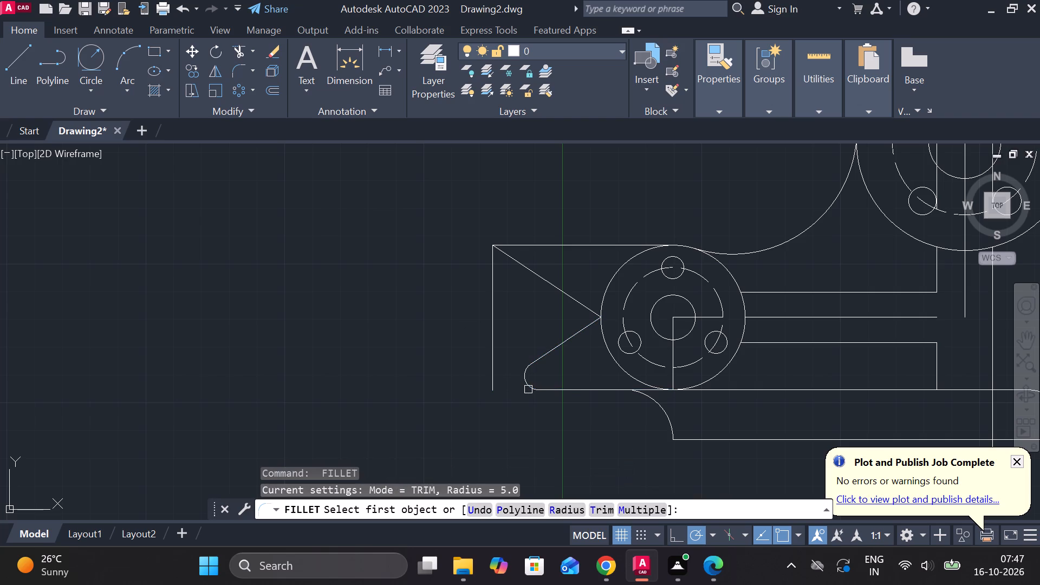
{"action": "left_click", "coordinate": [516, 250]}
{"action": "left_click", "coordinate": [516, 256]}
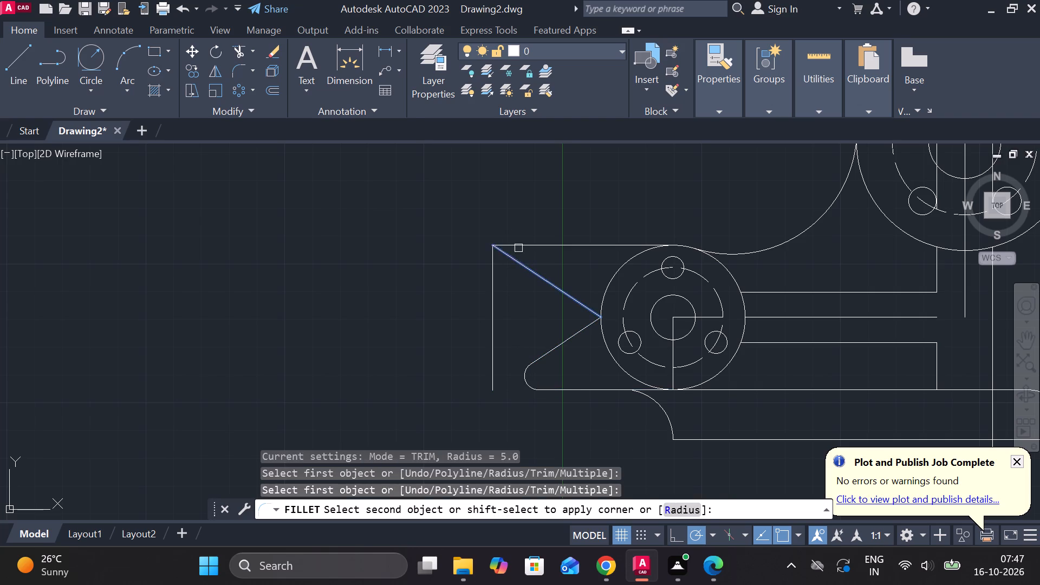
{"action": "double_click", "coordinate": [519, 246]}
{"action": "key", "text": "Escape"}
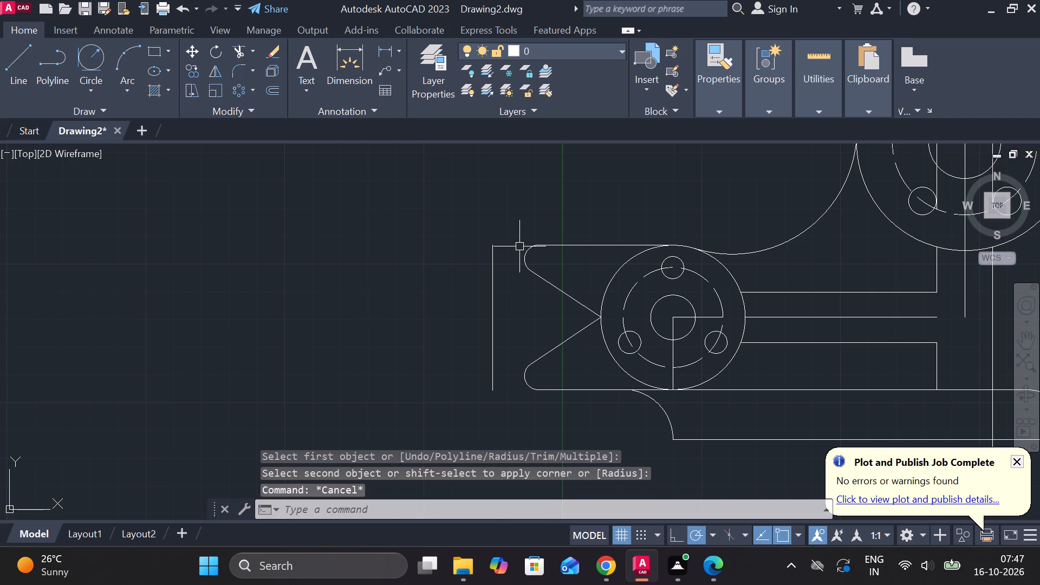
Fillet the inner vertex between the two sloping lines at a 10 mm radius.
{"action": "type", "text": "F R"}
{"action": "key", "text": "space"}
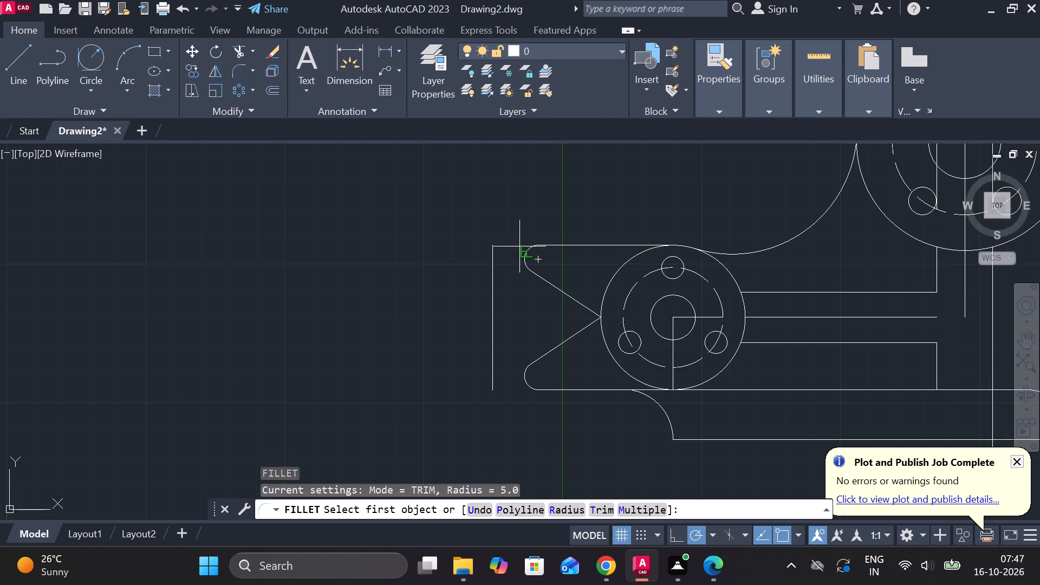
{"action": "type", "text": "10"}
{"action": "key", "text": "Return"}
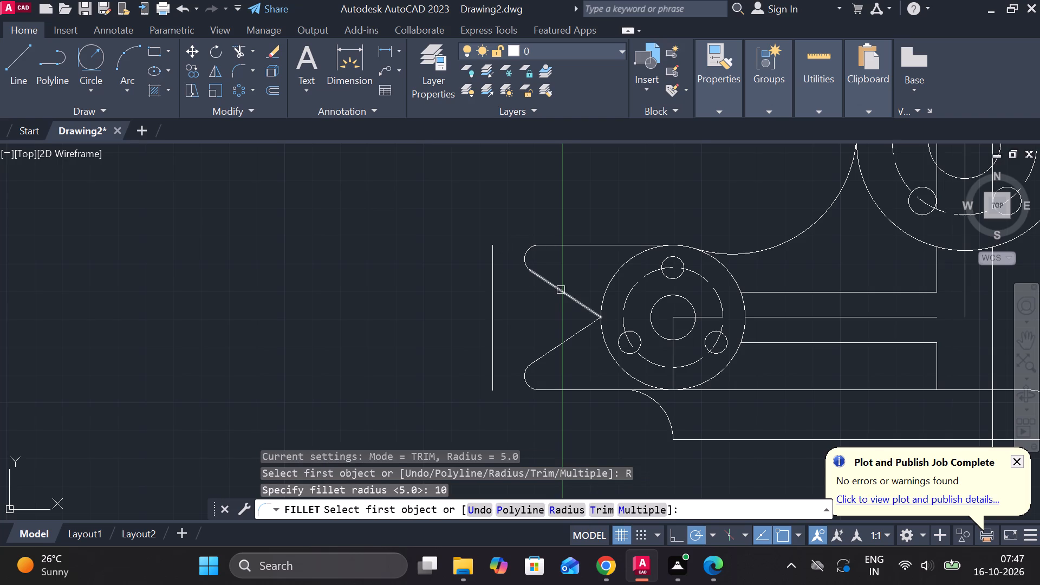
{"action": "left_click", "coordinate": [562, 290]}
{"action": "left_click", "coordinate": [578, 334]}
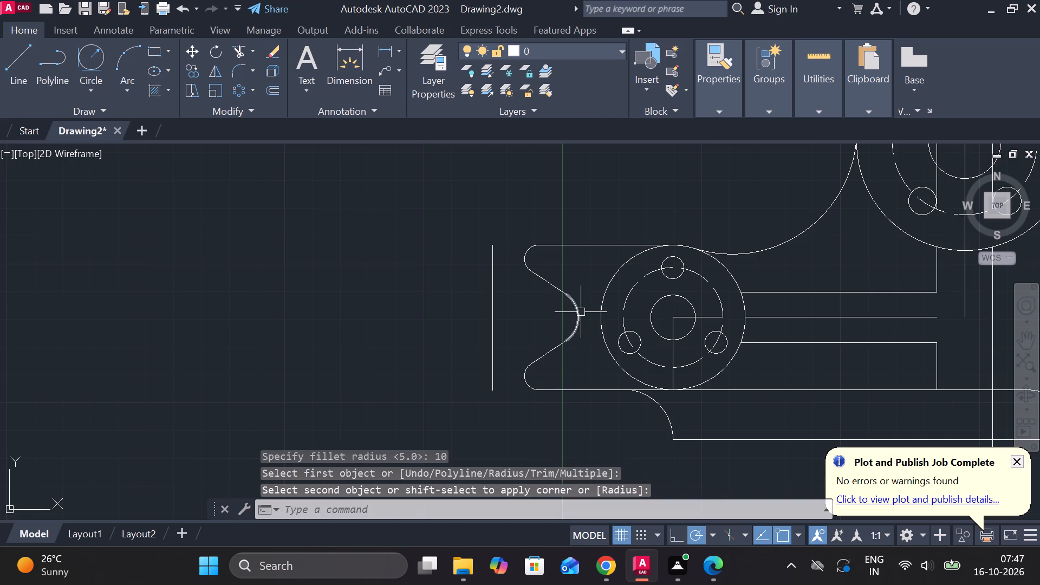
{"action": "key", "text": "Escape"}
Extend both horizontal lines to the vertical end line, and both sloping V lines to the end corners and the boss circle.
{"action": "type", "text": "EX"}
{"action": "key", "text": "space"}
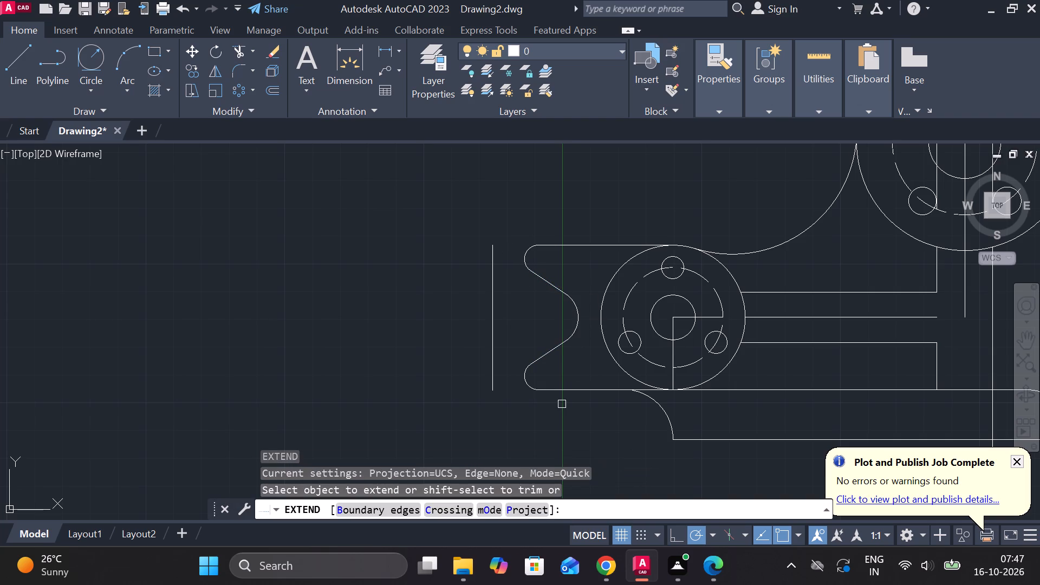
{"action": "left_click", "coordinate": [576, 390]}
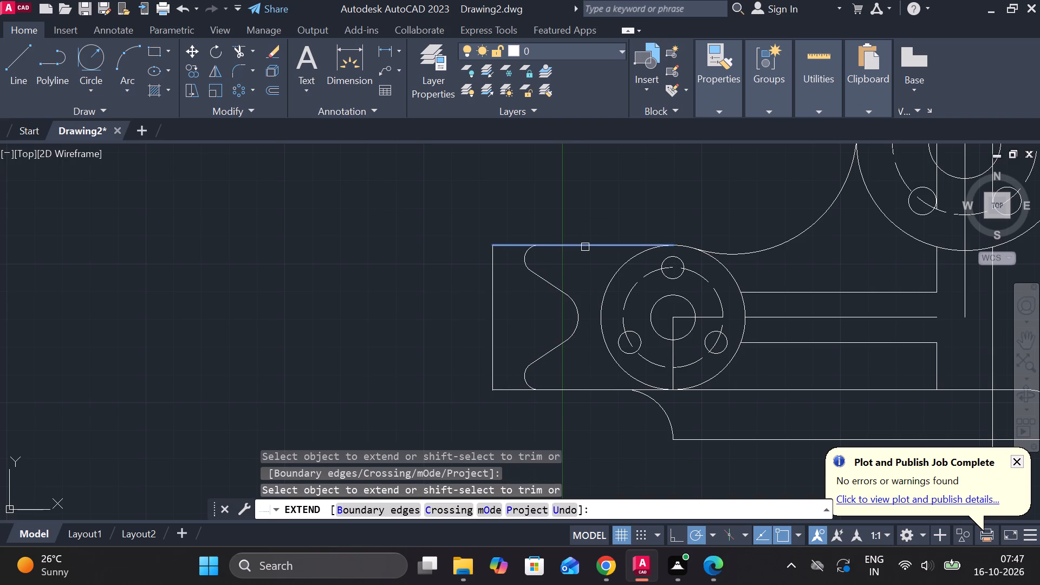
{"action": "left_click", "coordinate": [585, 247]}
{"action": "left_click", "coordinate": [547, 279]}
{"action": "left_click", "coordinate": [554, 285]}
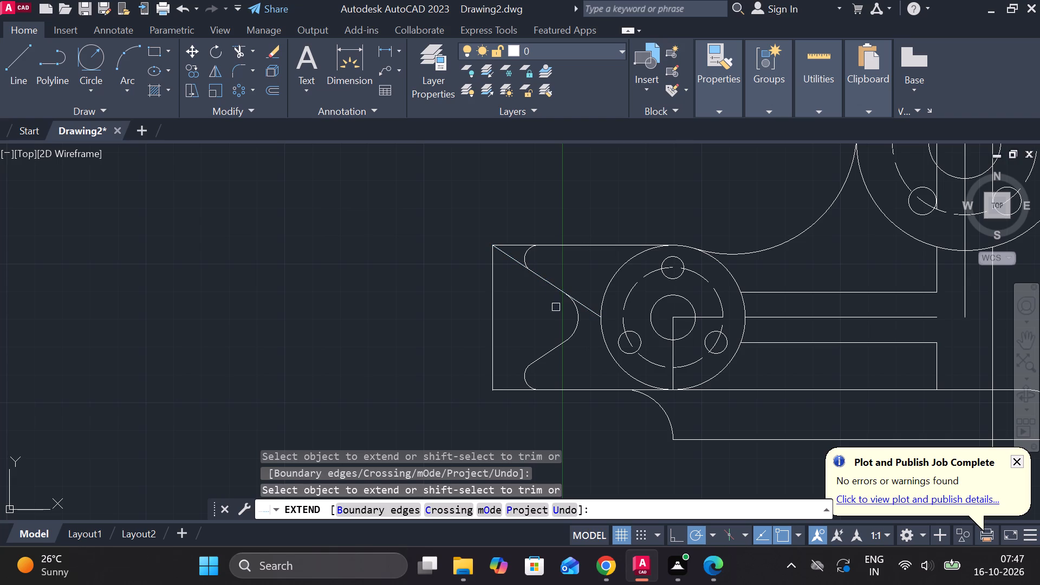
{"action": "left_click", "coordinate": [552, 352]}
{"action": "left_click", "coordinate": [542, 362]}
{"action": "middle_click_drag", "start_coordinate": [427, 327], "coordinate": [395, 324]}
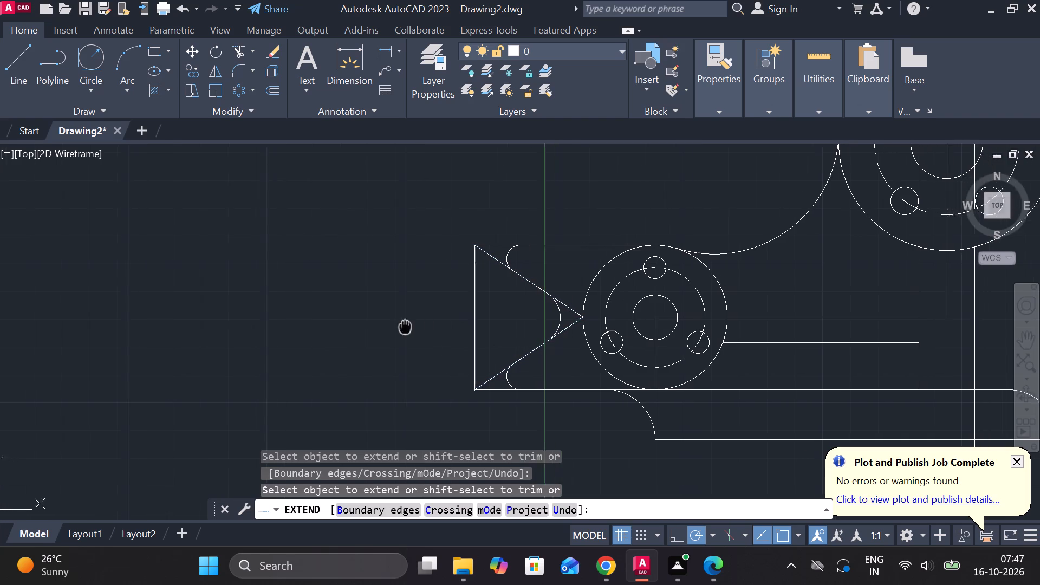
{"action": "middle_click_drag", "start_coordinate": [395, 324], "coordinate": [362, 315]}
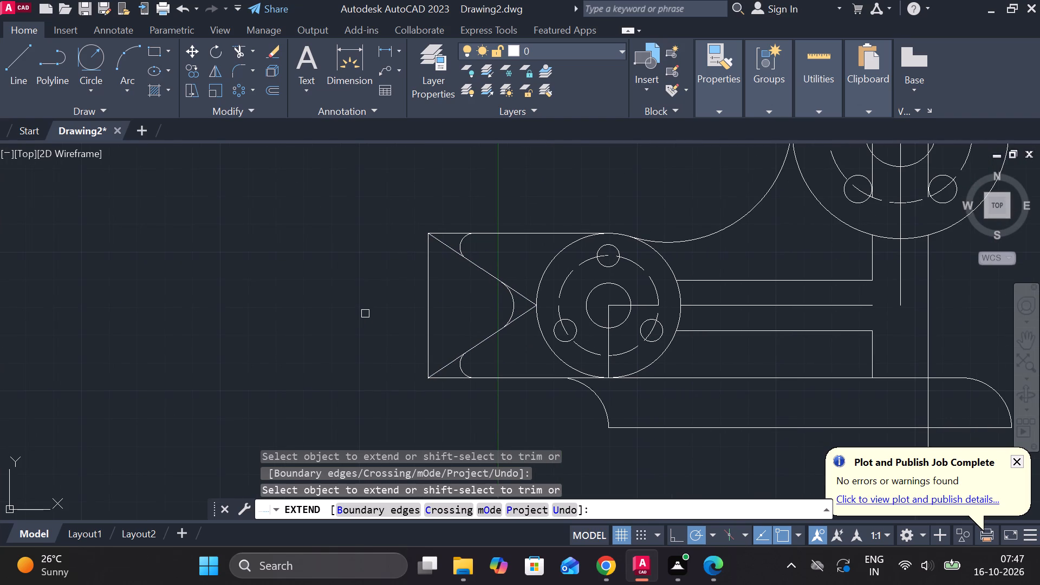
{"action": "key", "text": "Escape"}
Erase the vertical line closing the V-shaped end.
{"action": "left_click", "coordinate": [427, 283]}
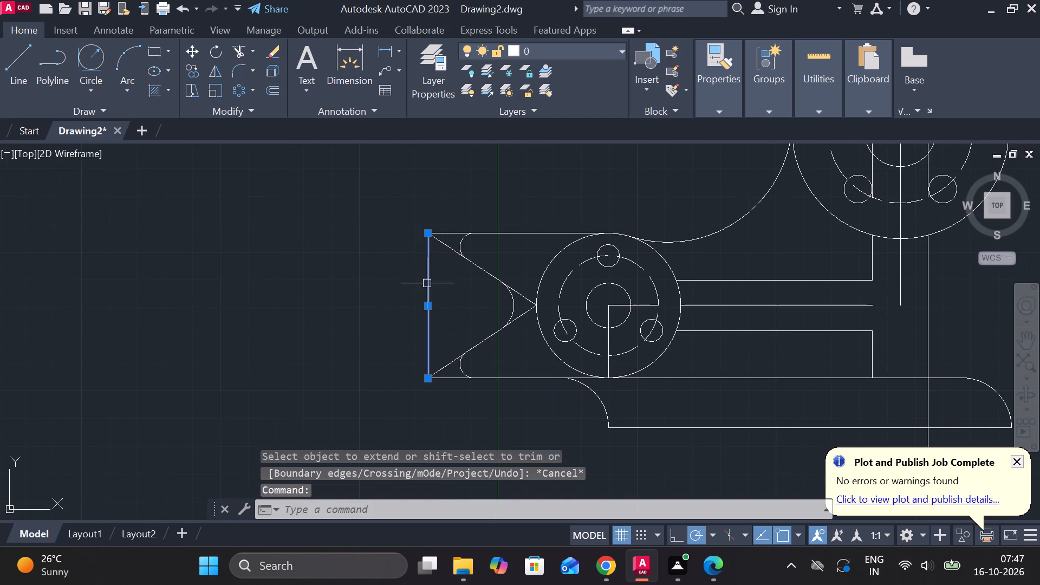
{"action": "type", "text": "E"}
{"action": "key", "text": "space"}
Fillet the corner between the base's top line and the short vertical line below the horizontal arm at a 6 mm radius.
{"action": "middle_click_drag", "start_coordinate": [591, 396], "coordinate": [575, 396]}
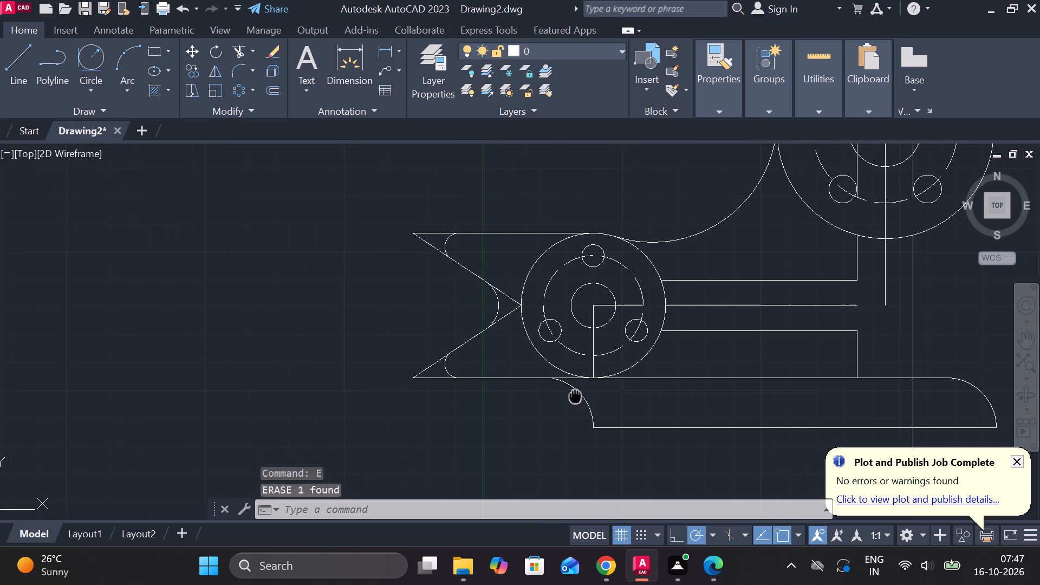
{"action": "middle_click_drag", "start_coordinate": [575, 396], "coordinate": [543, 399]}
{"action": "middle_click_drag", "start_coordinate": [616, 322], "coordinate": [347, 375]}
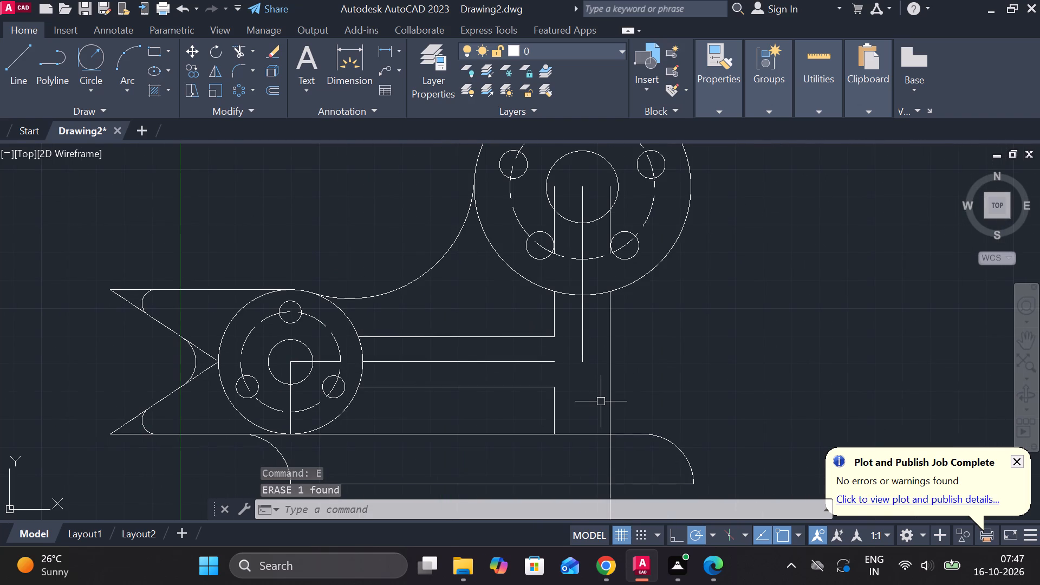
{"action": "type", "text": "F R"}
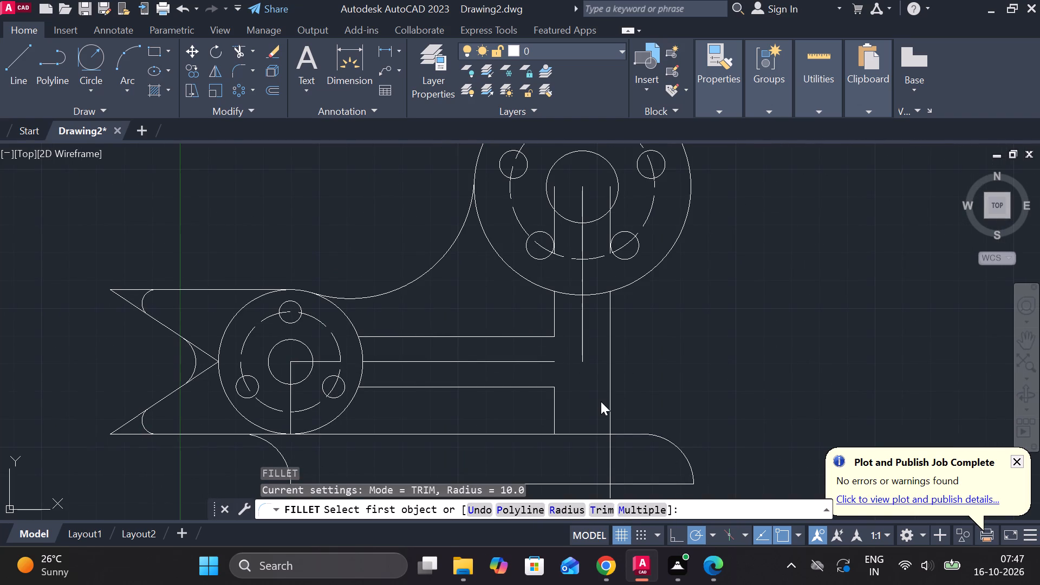
{"action": "key", "text": "space"}
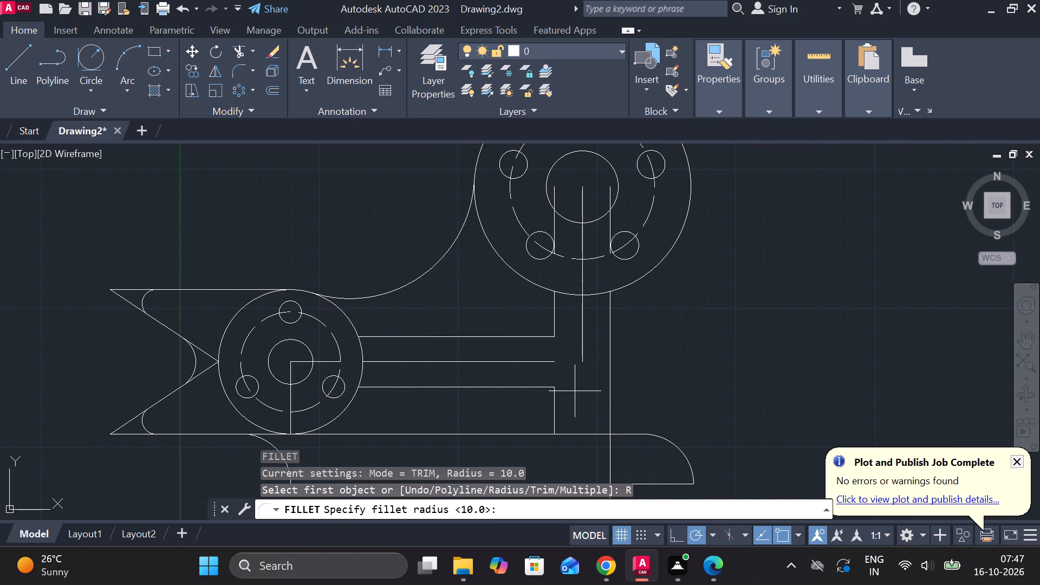
{"action": "type", "text": "6"}
{"action": "key", "text": "space"}
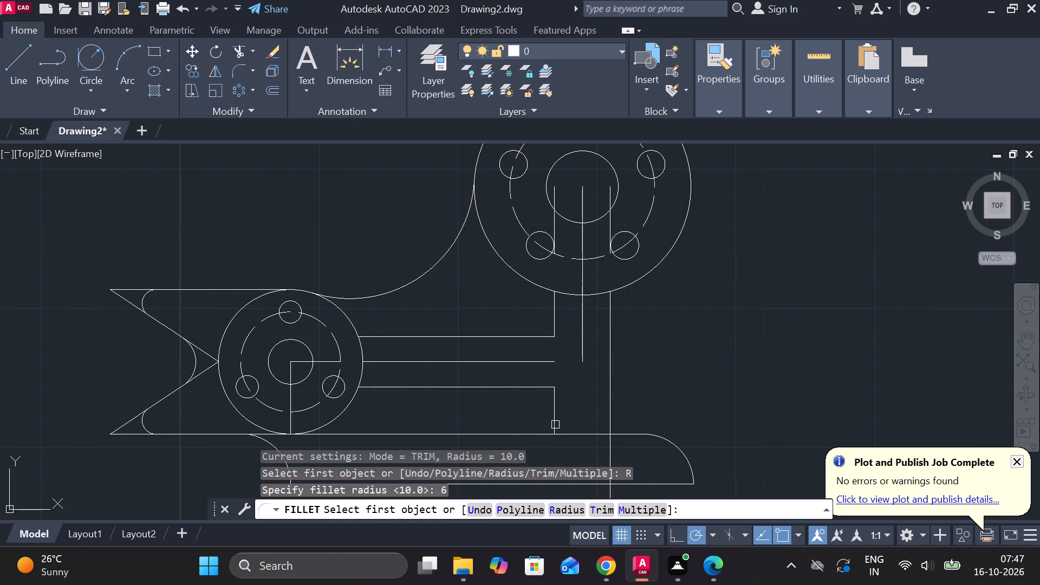
{"action": "left_click", "coordinate": [555, 425]}
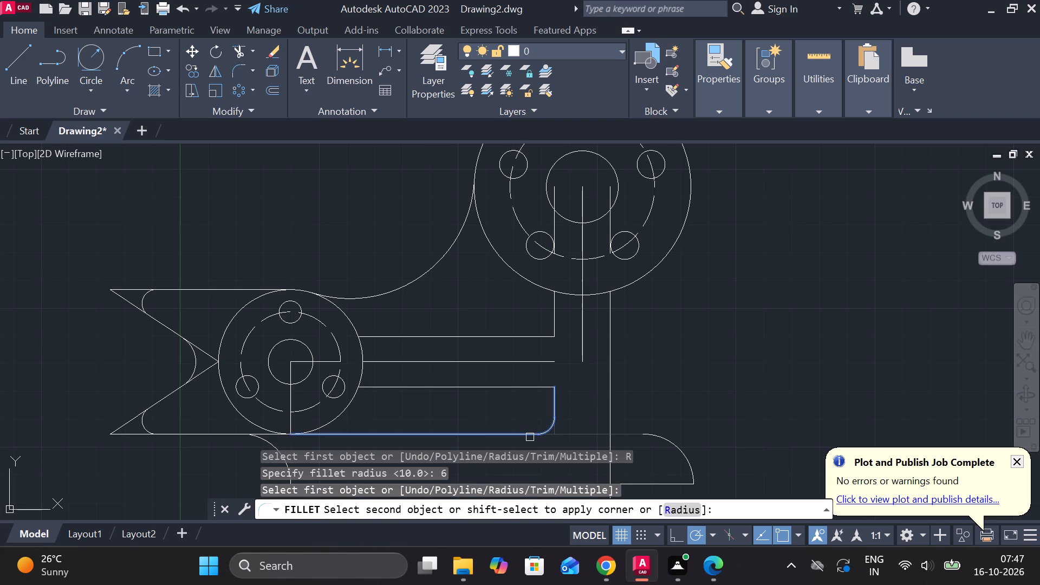
{"action": "left_click", "coordinate": [530, 437]}
{"action": "middle_click", "coordinate": [706, 394]}
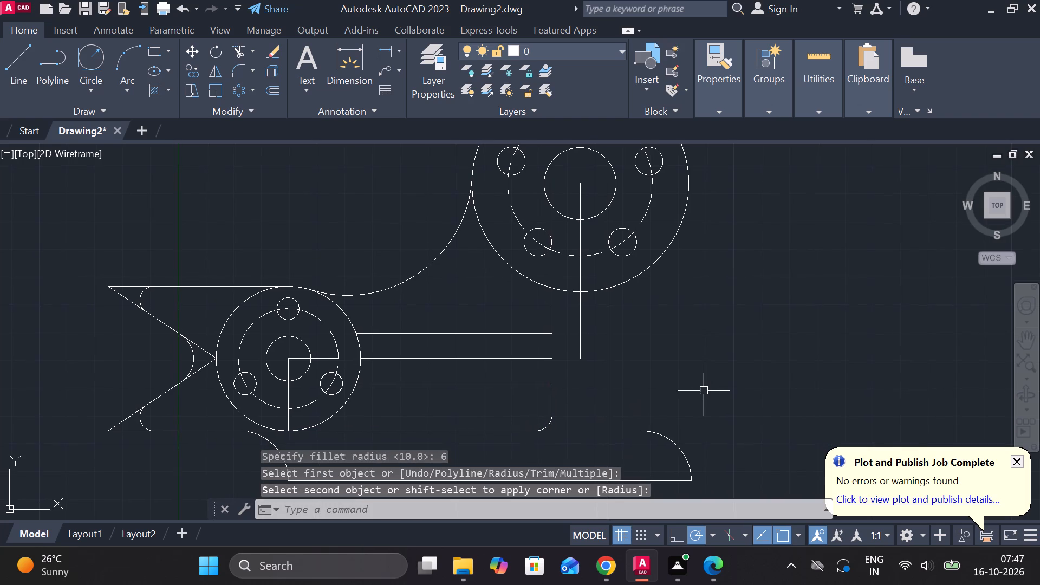
{"action": "key", "text": "Escape"}
Draw a horizontal line from the upper end of the base's outer rounded arc back to the filleted corner's vertical line.
{"action": "key", "text": "l"}
{"action": "key", "text": "Return"}
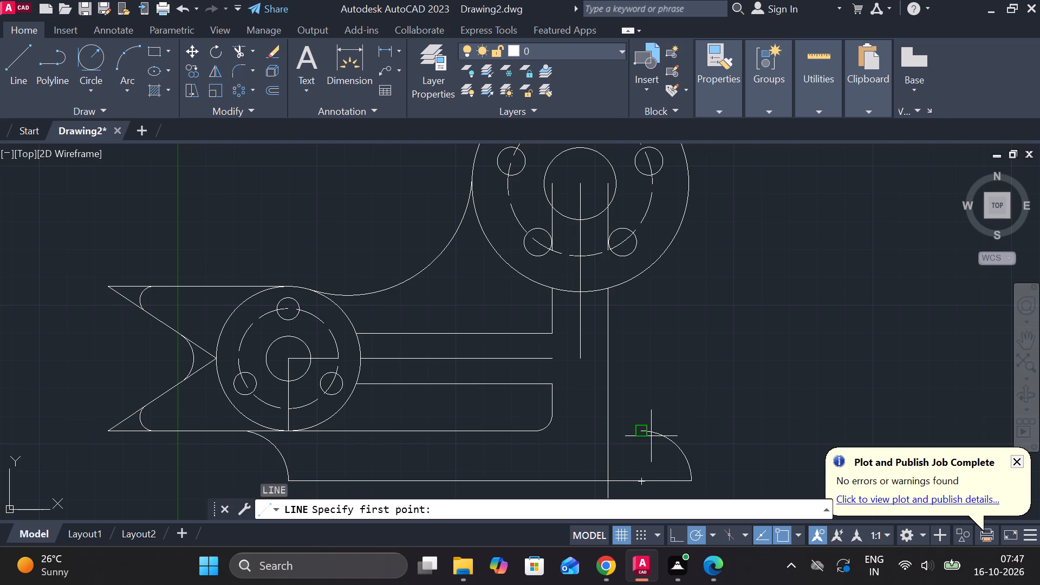
{"action": "left_click", "coordinate": [639, 432]}
{"action": "left_click", "coordinate": [558, 431]}
{"action": "key", "text": "Escape"}
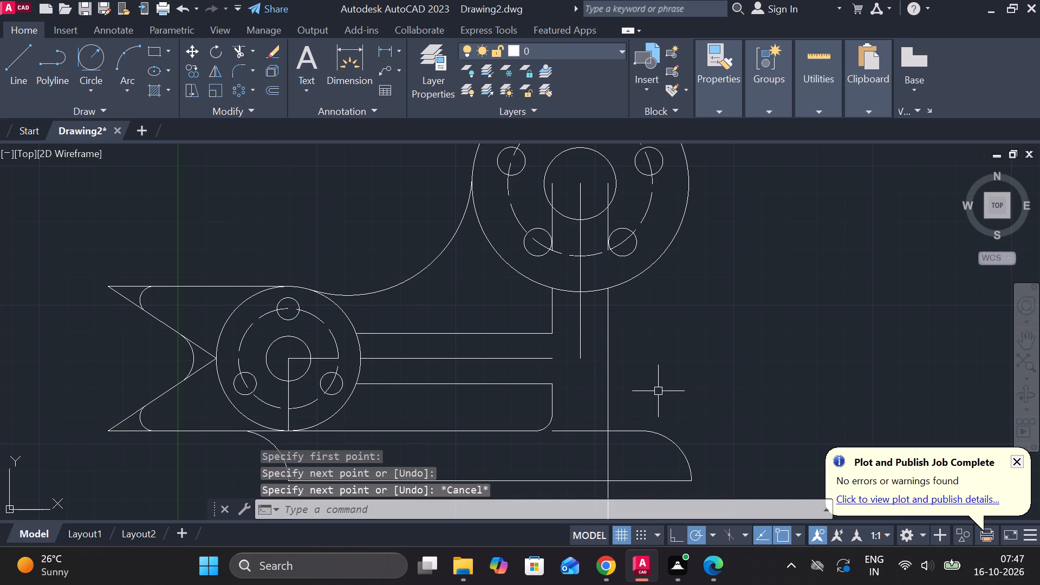
Trim the new line between the two vertical arm lines, and the outer vertical arm line below the base's top edge.
{"action": "type", "text": "TR"}
{"action": "key", "text": "space"}
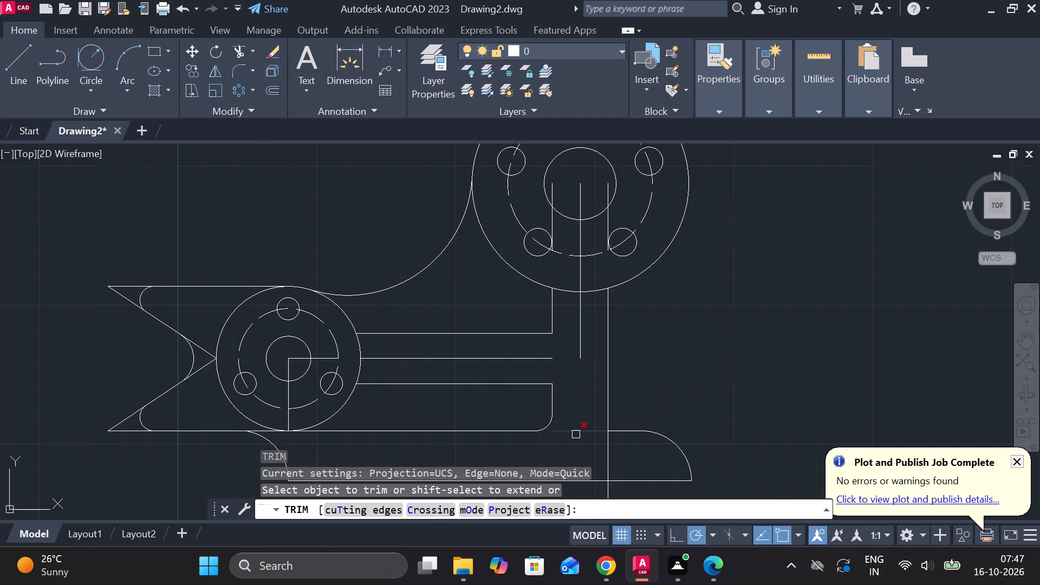
{"action": "left_click", "coordinate": [576, 434]}
{"action": "left_click", "coordinate": [604, 452]}
{"action": "middle_click_drag", "start_coordinate": [605, 453], "coordinate": [608, 422]}
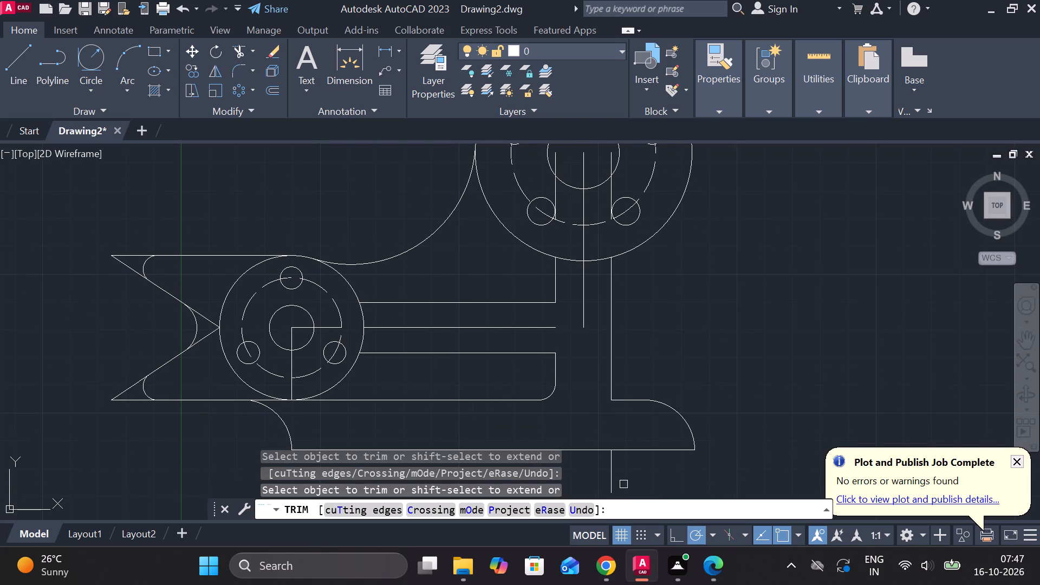
{"action": "left_click", "coordinate": [613, 467]}
{"action": "key", "text": "Escape"}
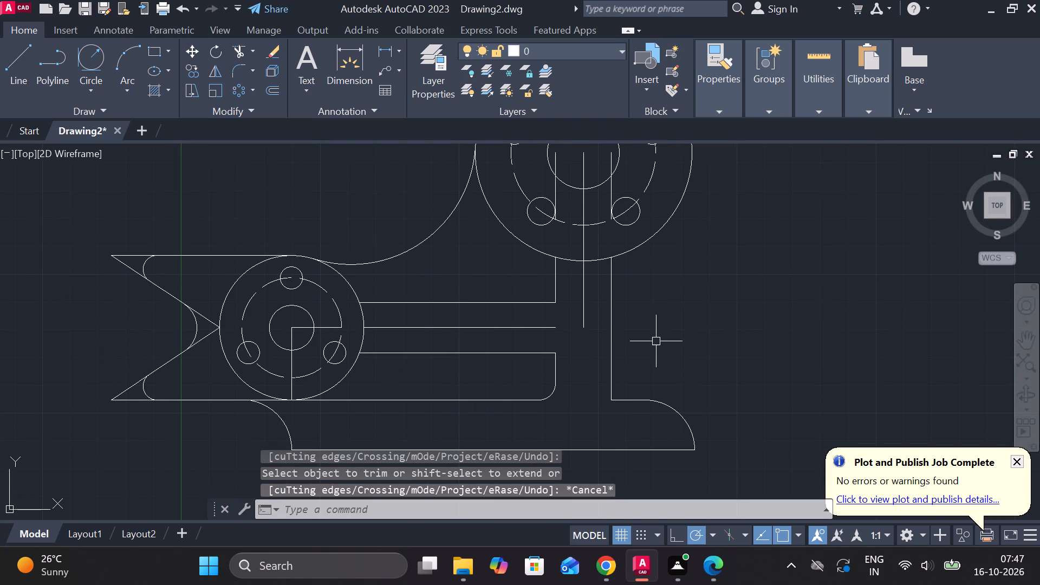
{"action": "key", "text": "Escape"}
Fillet the corner between the horizontal arm's lower line and the short vertical line at a 6 mm radius.
{"action": "type", "text": "F R"}
{"action": "key", "text": "space"}
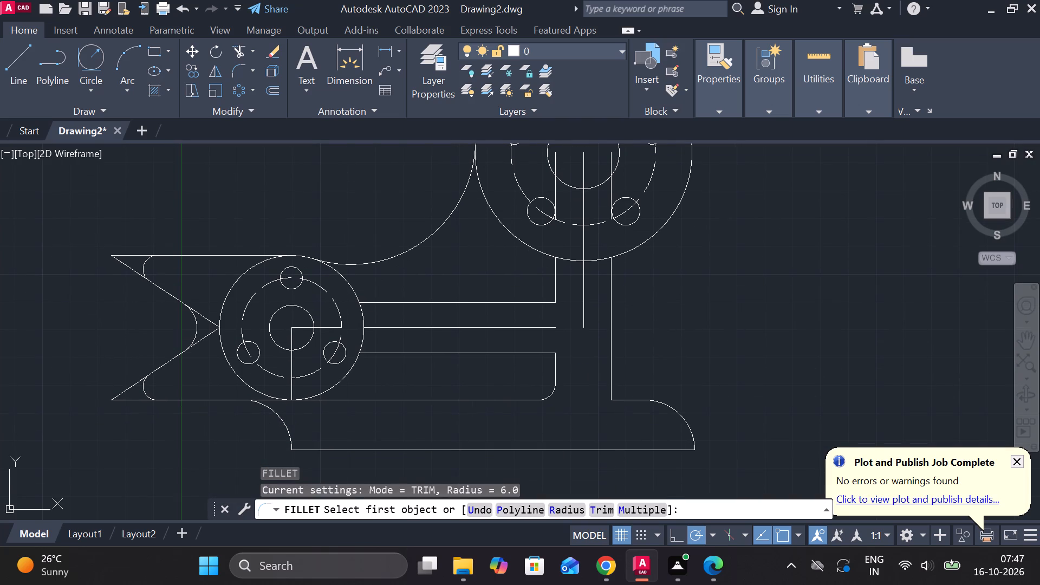
{"action": "key", "text": "space"}
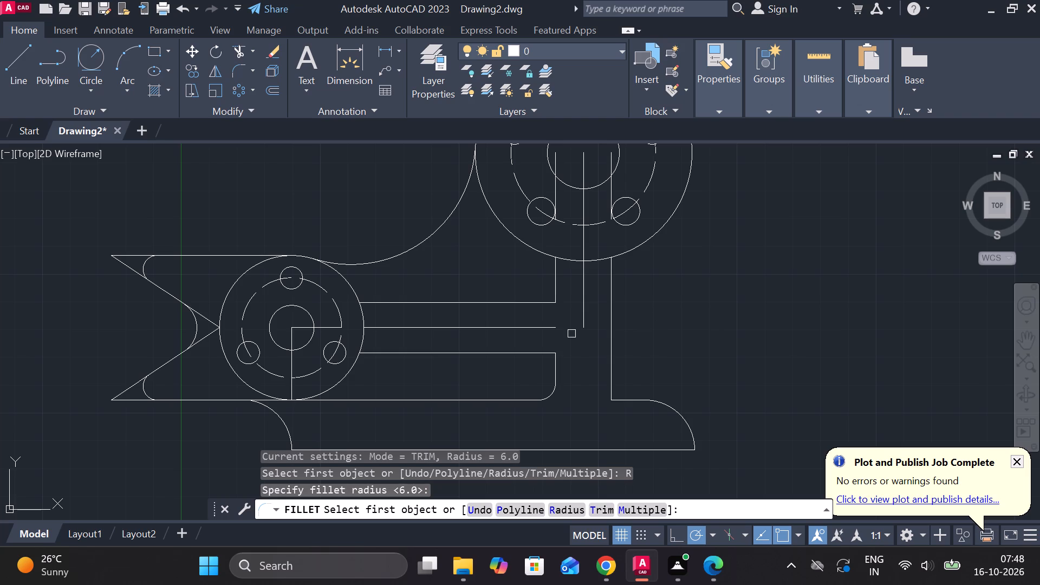
{"action": "left_click", "coordinate": [543, 350]}
{"action": "left_click", "coordinate": [557, 368]}
{"action": "middle_click_drag", "start_coordinate": [577, 359], "coordinate": [609, 399]}
{"action": "key", "text": "Escape"}
Fillet the corner between the horizontal arm's upper line and the inner vertical arm line at a 6 mm radius.
{"action": "type", "text": "F"}
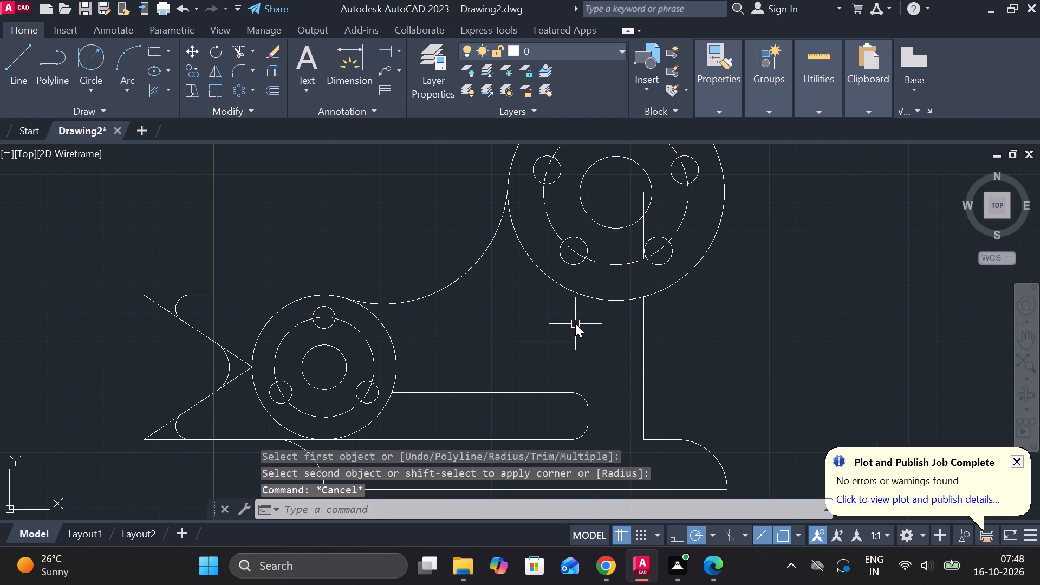
{"action": "key", "text": "space"}
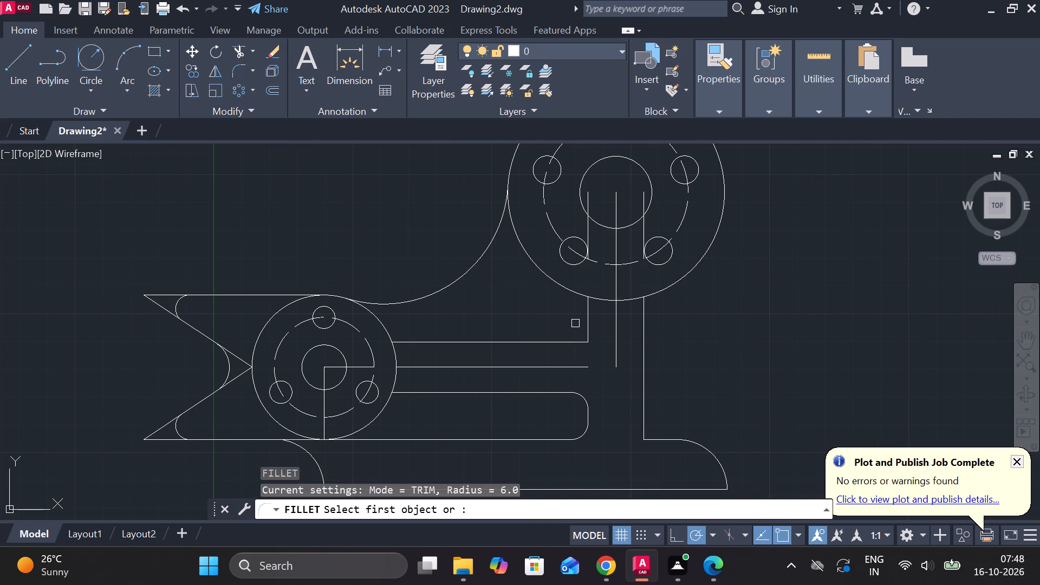
{"action": "type", "text": "R"}
{"action": "key", "text": "space"}
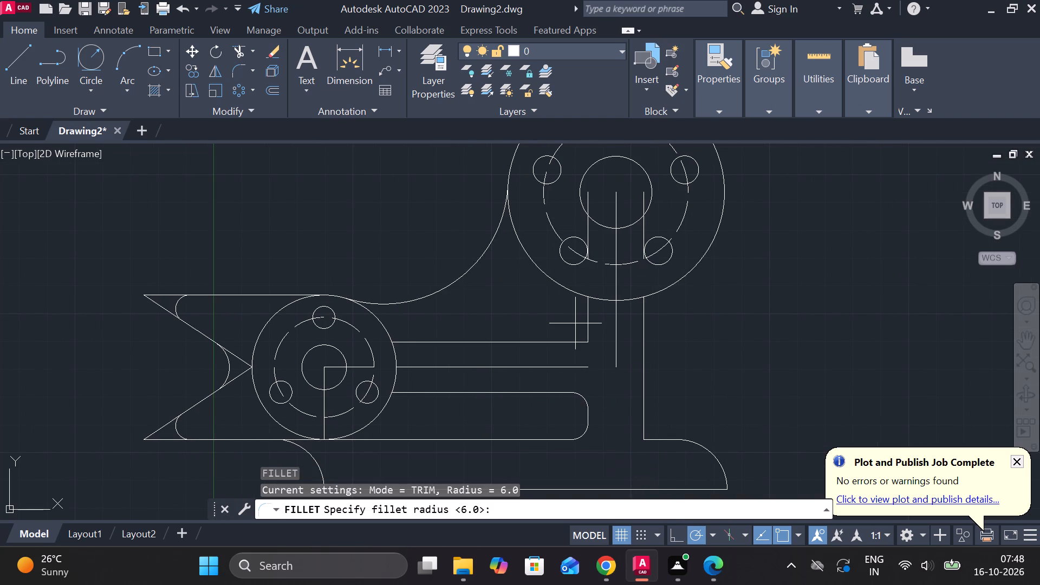
{"action": "key", "text": "space"}
{"action": "left_click", "coordinate": [578, 339]}
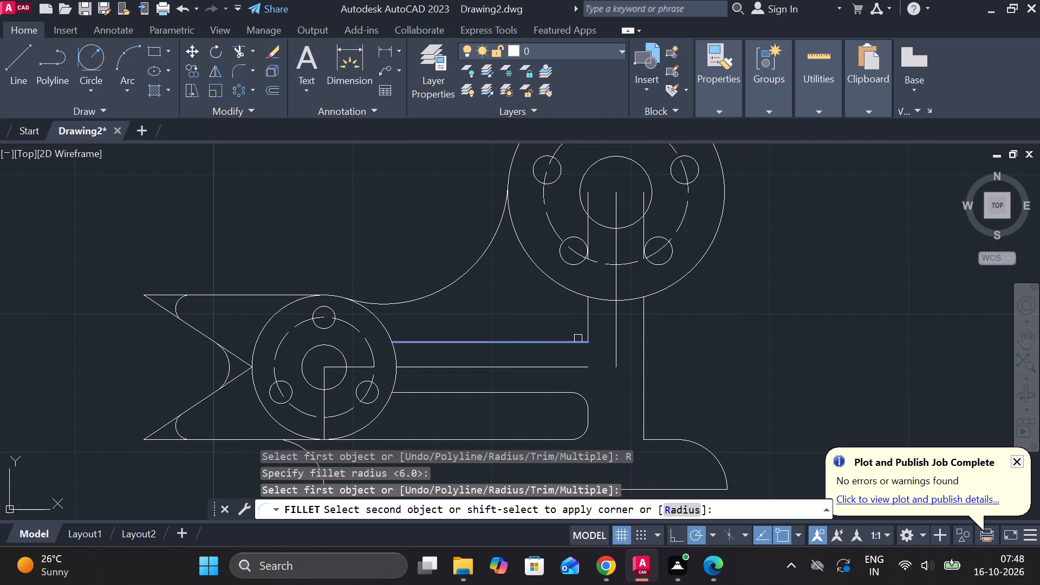
{"action": "left_click", "coordinate": [591, 328]}
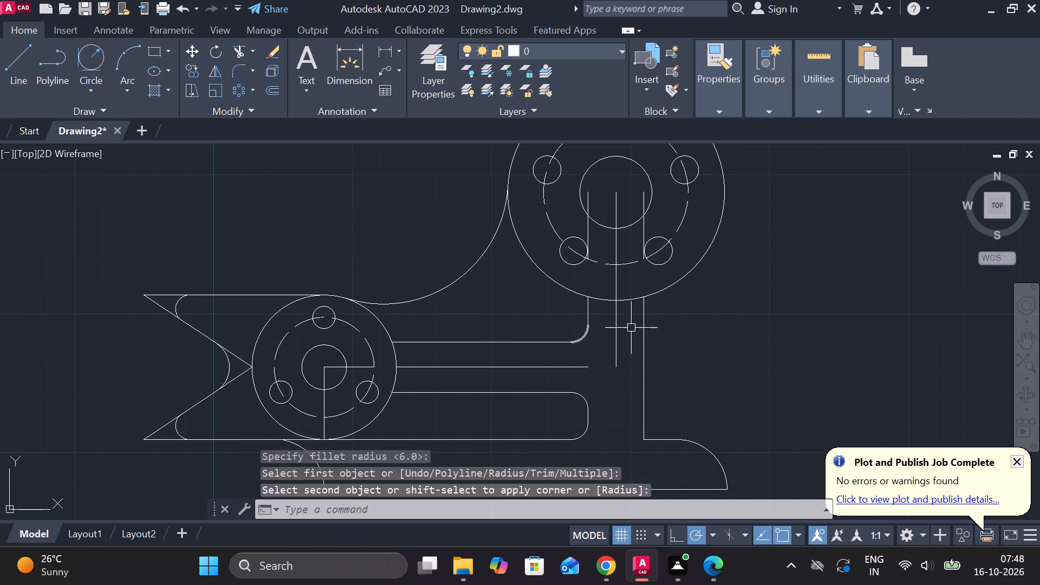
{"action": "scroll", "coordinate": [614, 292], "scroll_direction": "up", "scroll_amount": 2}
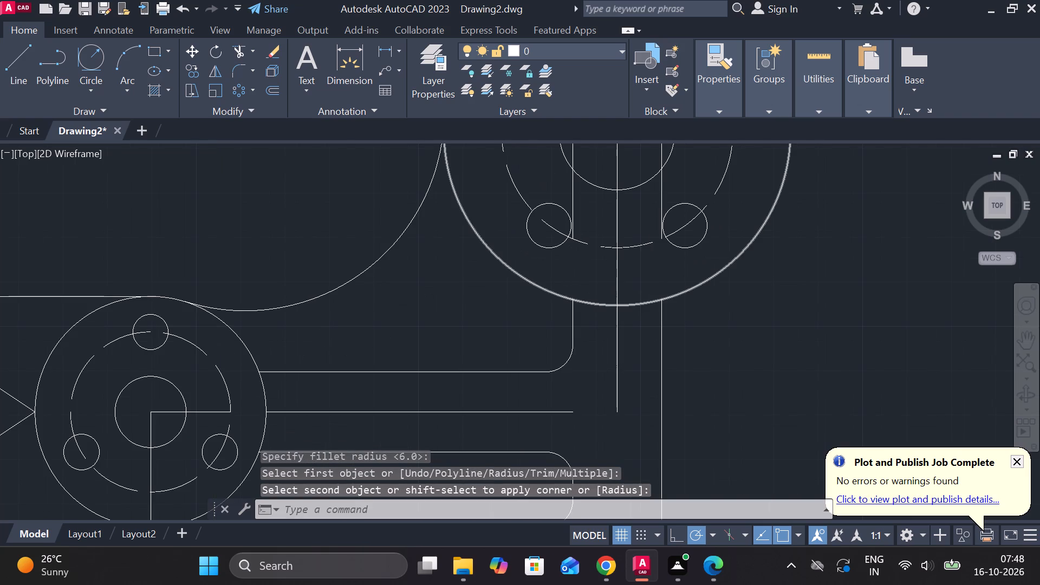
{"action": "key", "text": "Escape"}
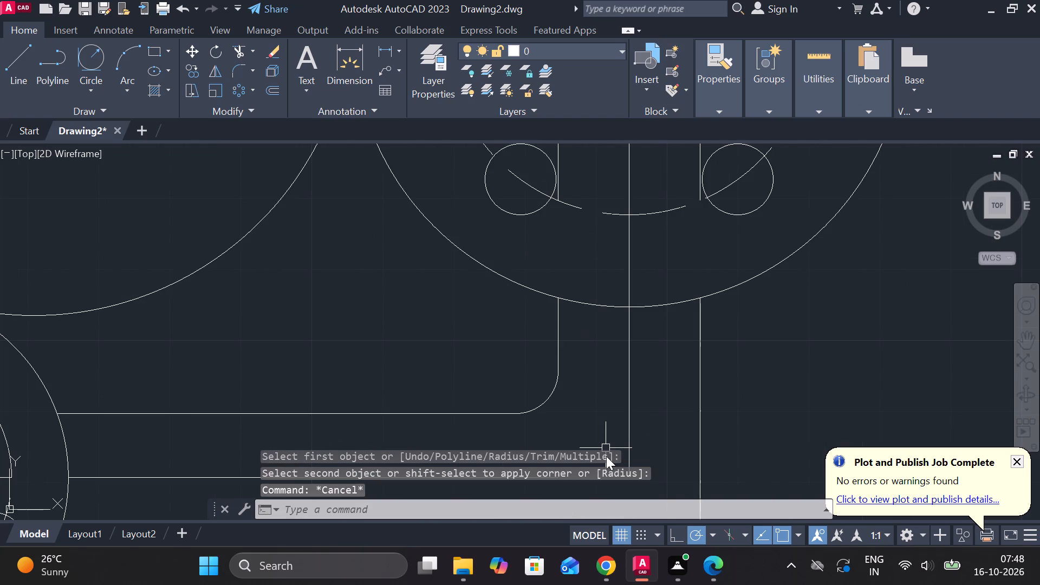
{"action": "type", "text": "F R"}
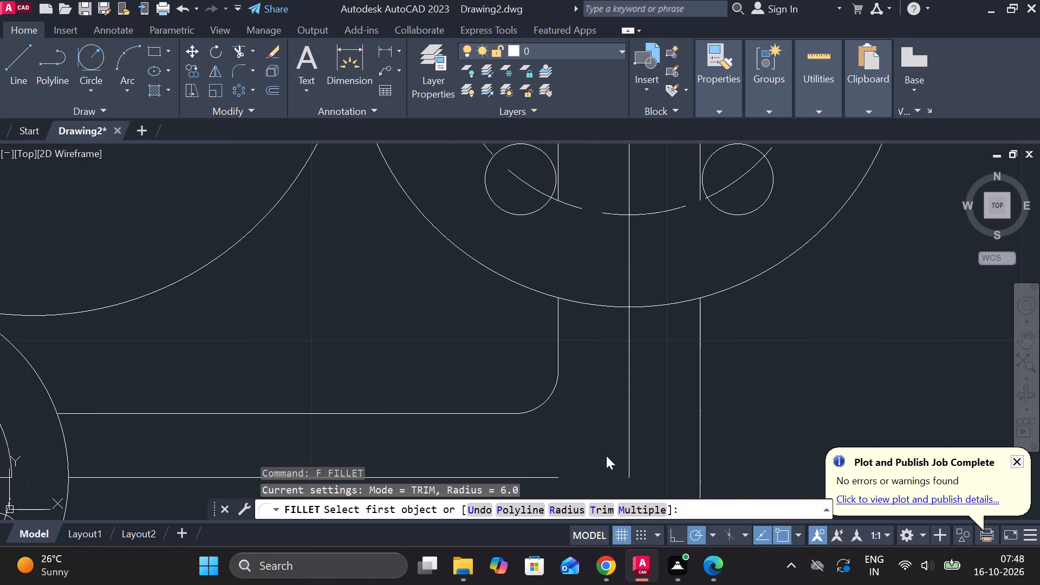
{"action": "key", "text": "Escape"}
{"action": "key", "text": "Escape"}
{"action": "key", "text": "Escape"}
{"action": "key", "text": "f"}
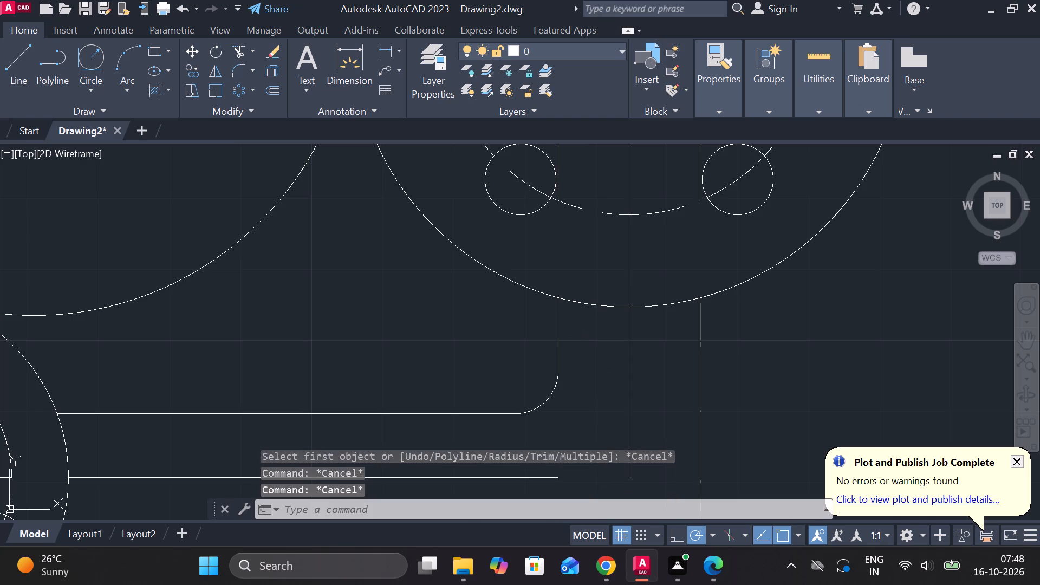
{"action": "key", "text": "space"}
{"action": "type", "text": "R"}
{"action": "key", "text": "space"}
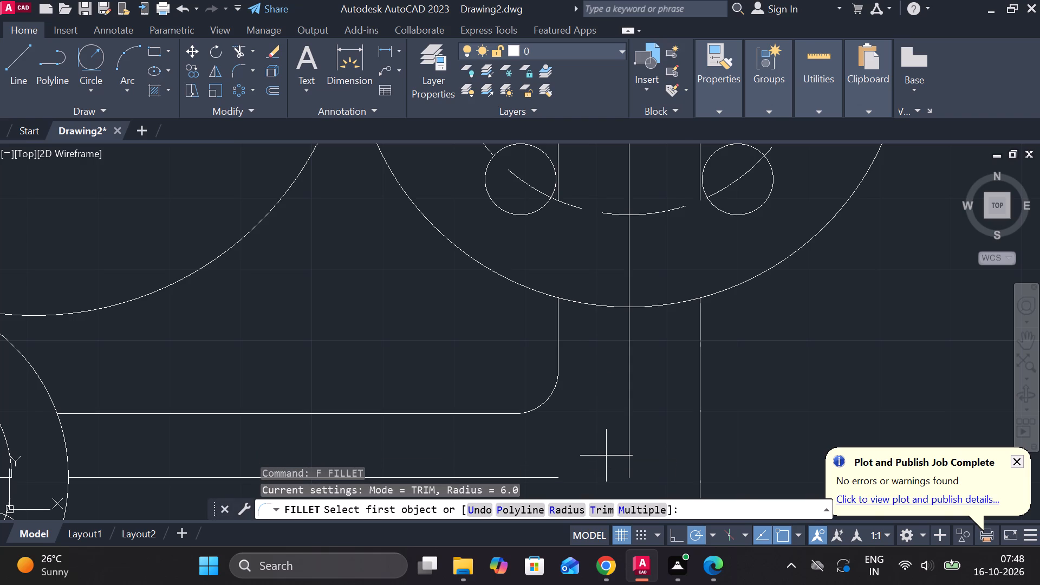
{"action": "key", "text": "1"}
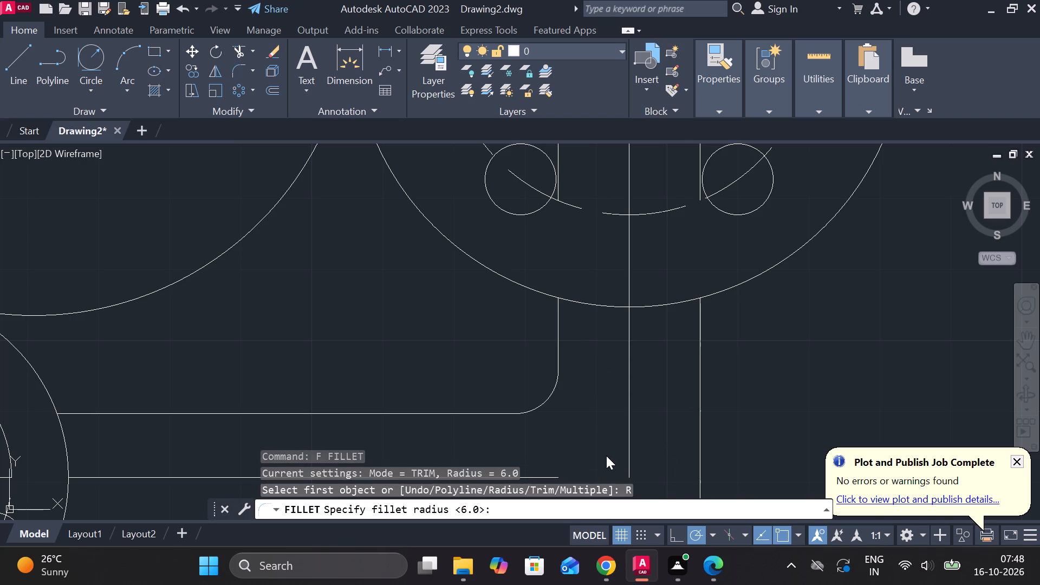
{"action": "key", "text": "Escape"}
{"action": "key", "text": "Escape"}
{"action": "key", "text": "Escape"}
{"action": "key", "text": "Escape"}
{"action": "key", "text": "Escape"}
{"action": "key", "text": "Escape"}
Fillet both vertical arm lines into the five-hole flange's outer circle at a 10 mm radius.
{"action": "type", "text": "F"}
{"action": "key", "text": "space"}
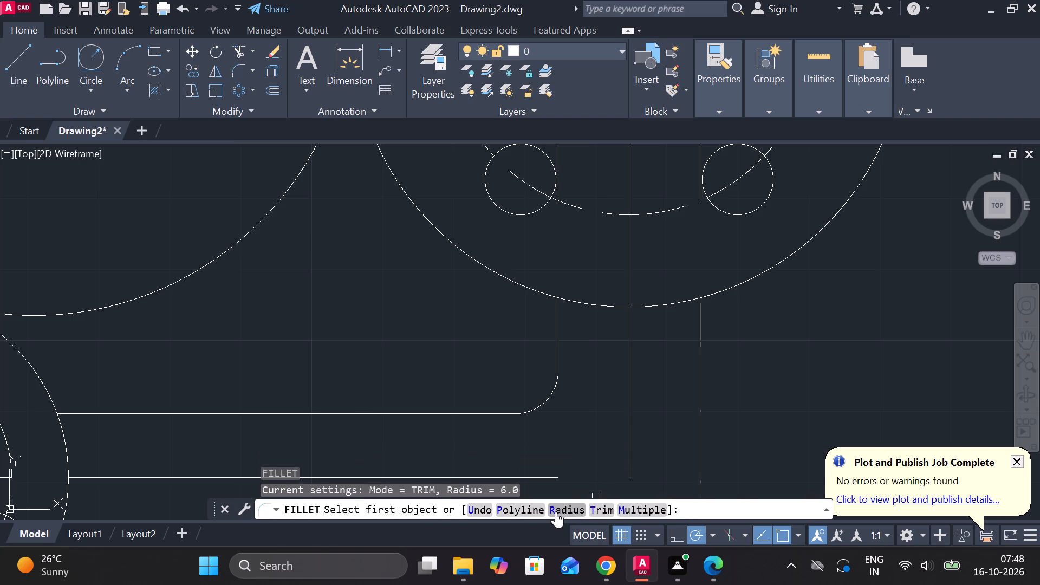
{"action": "left_click", "coordinate": [556, 511]}
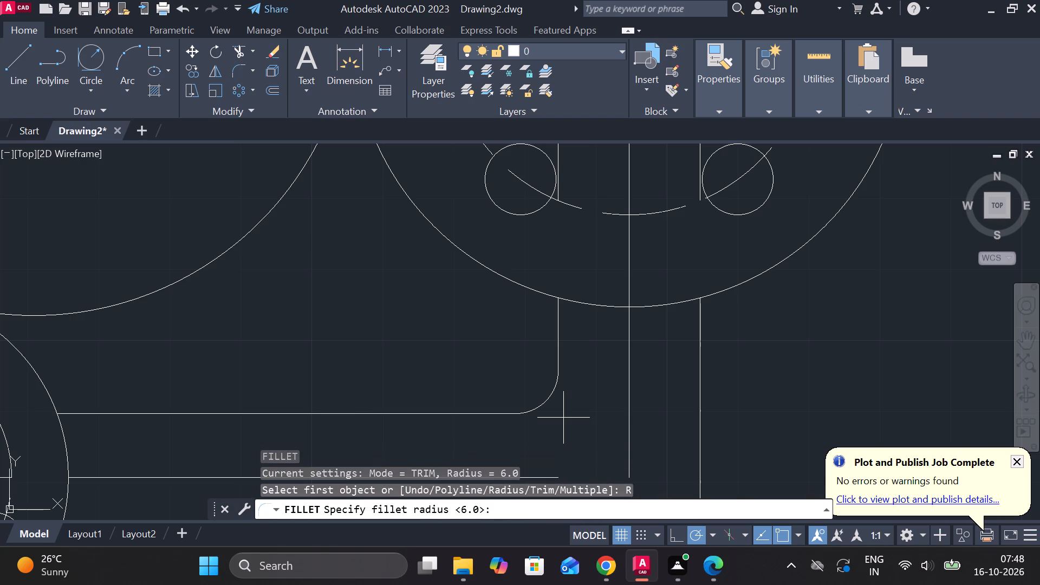
{"action": "type", "text": "10"}
{"action": "key", "text": "Return"}
{"action": "left_click", "coordinate": [530, 292]}
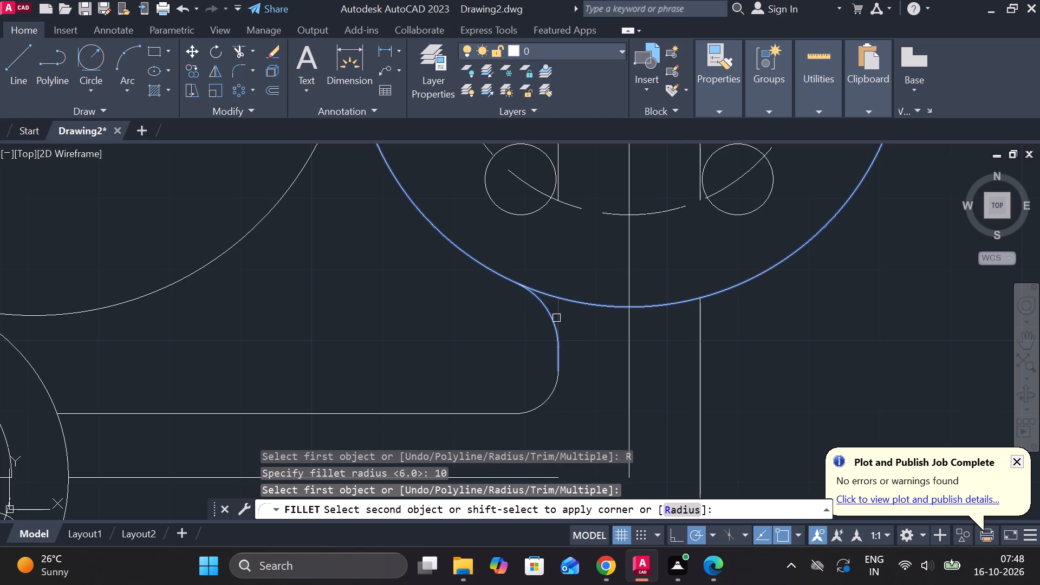
{"action": "left_click", "coordinate": [556, 318]}
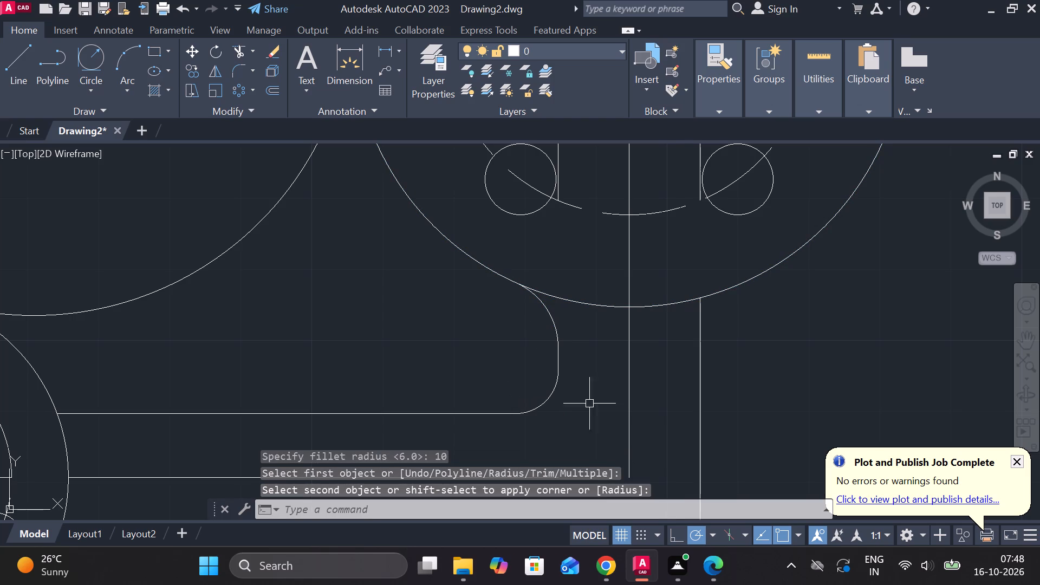
{"action": "middle_click_drag", "start_coordinate": [696, 349], "coordinate": [633, 375]}
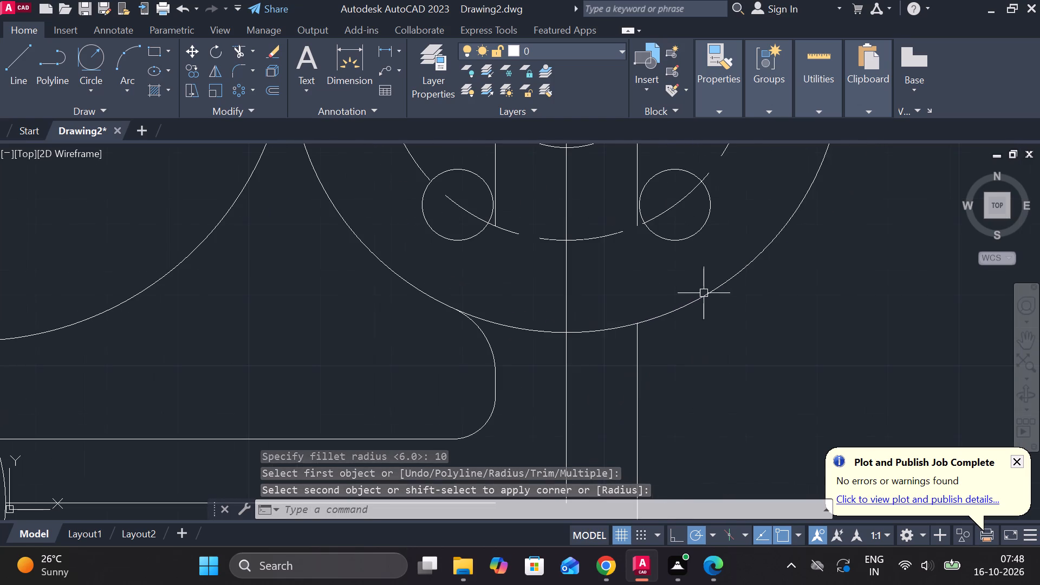
{"action": "key", "text": "space"}
{"action": "left_click", "coordinate": [669, 309]}
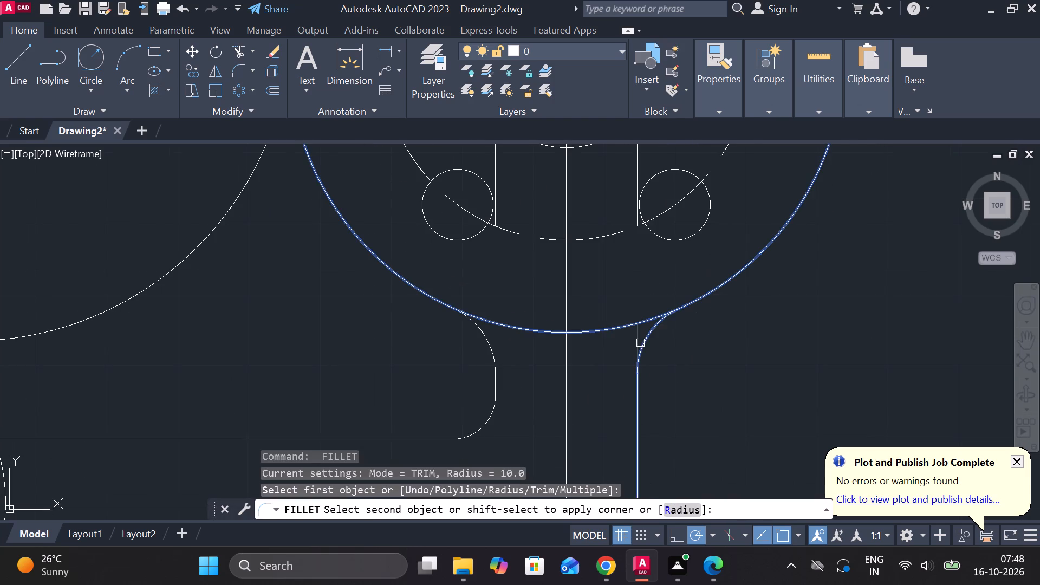
{"action": "left_click", "coordinate": [640, 343]}
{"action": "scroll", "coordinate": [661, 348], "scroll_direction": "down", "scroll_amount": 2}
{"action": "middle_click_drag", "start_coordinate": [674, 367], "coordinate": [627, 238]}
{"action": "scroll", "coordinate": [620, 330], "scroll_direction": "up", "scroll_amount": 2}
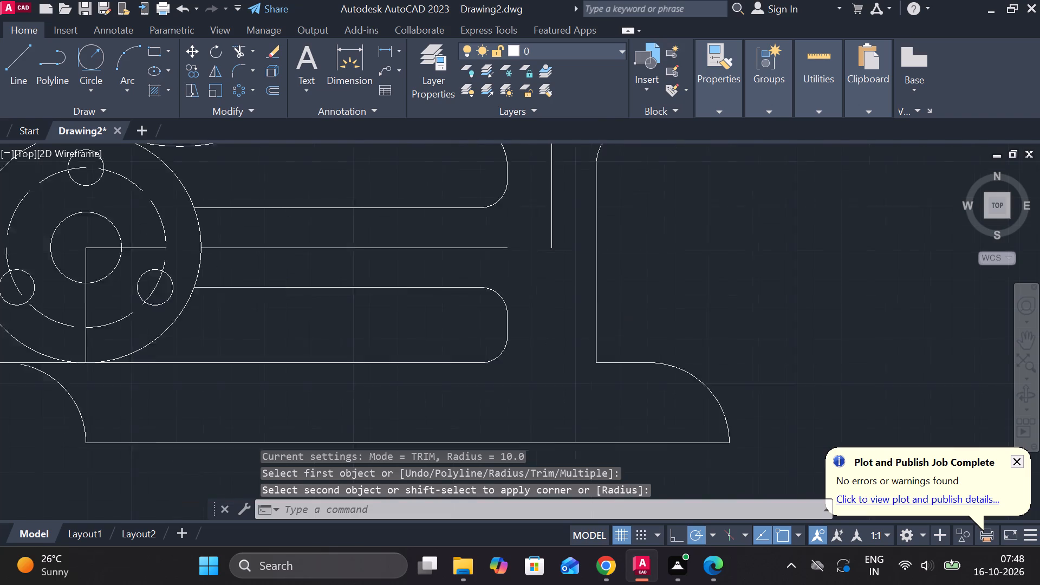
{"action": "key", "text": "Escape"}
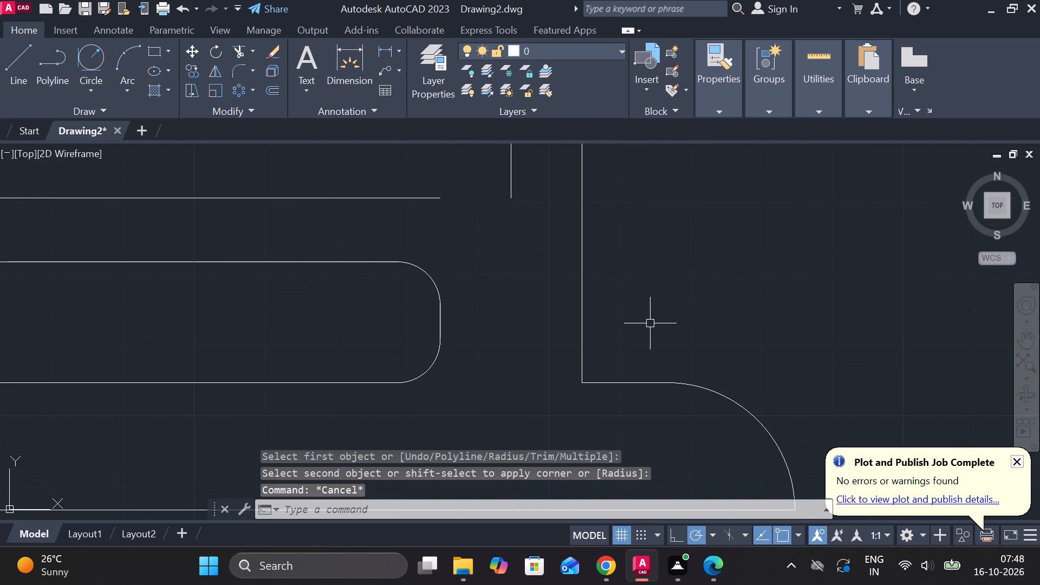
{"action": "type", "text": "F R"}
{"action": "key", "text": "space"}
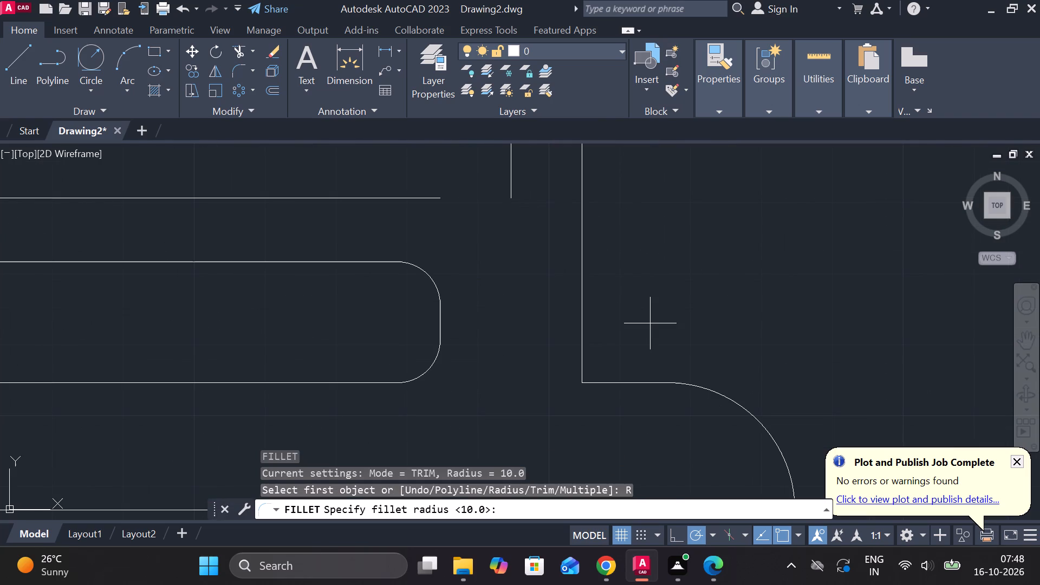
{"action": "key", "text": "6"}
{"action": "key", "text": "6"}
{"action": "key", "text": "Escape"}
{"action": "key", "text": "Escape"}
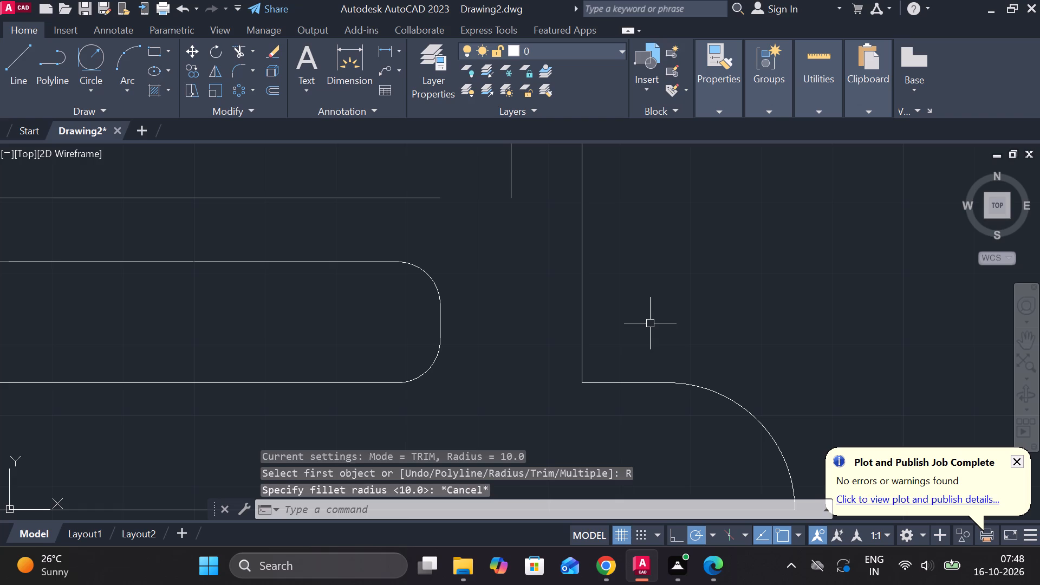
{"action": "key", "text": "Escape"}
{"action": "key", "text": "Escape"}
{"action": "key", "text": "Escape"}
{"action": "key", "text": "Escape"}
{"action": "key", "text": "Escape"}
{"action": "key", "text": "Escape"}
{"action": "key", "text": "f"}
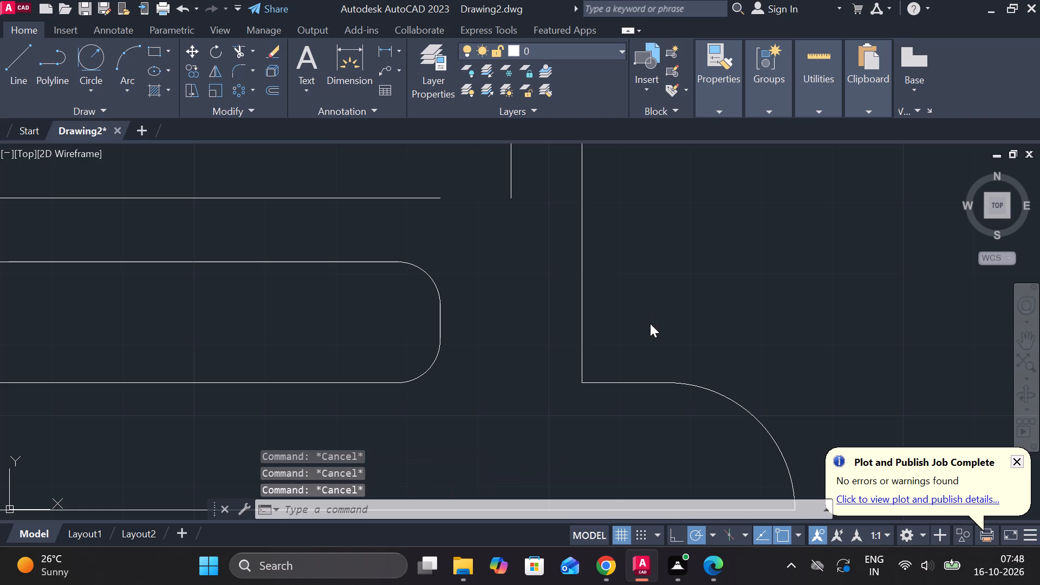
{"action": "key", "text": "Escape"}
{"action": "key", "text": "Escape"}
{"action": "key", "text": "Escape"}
Fillet the corner between the outer vertical arm line and the base's top edge at a 6 mm radius.
{"action": "key", "text": "f"}
{"action": "left_click", "coordinate": [297, 308]}
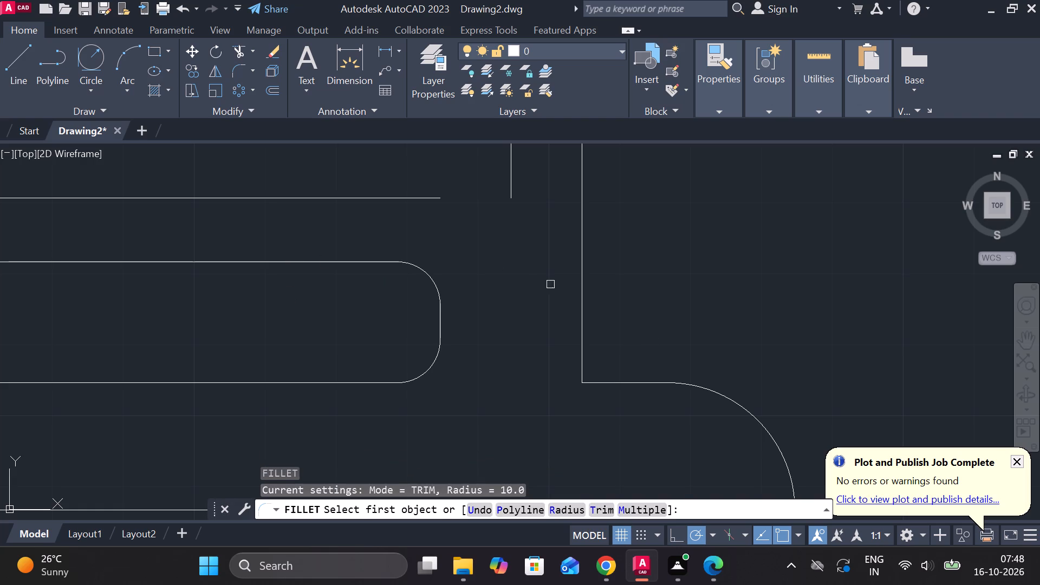
{"action": "left_click", "coordinate": [578, 503]}
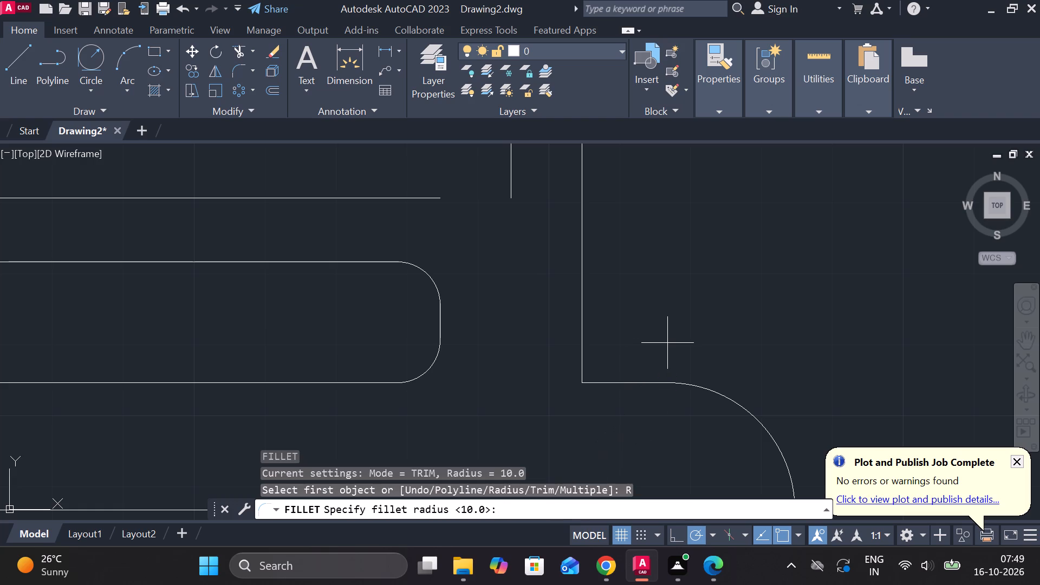
{"action": "key", "text": "6"}
{"action": "key", "text": "Return"}
{"action": "left_click", "coordinate": [583, 360]}
{"action": "left_click", "coordinate": [590, 386]}
Lengthen the horizontal arm's centre line past the outer vertical arm line and the base's outer rounded end.
{"action": "scroll", "coordinate": [663, 322], "scroll_direction": "down", "scroll_amount": 1}
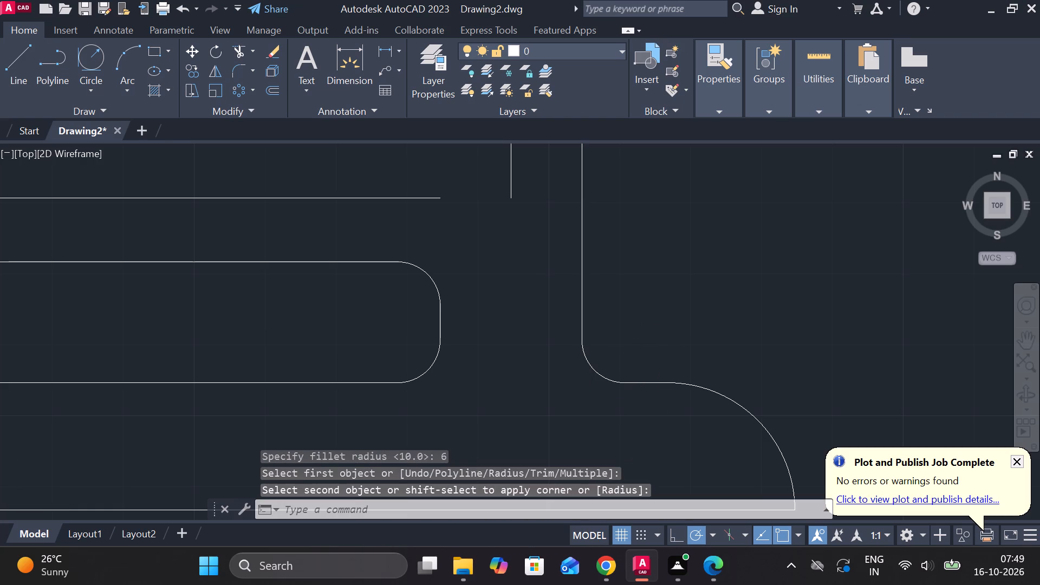
{"action": "middle_click", "coordinate": [667, 260]}
{"action": "scroll", "coordinate": [670, 260], "scroll_direction": "down", "scroll_amount": 1}
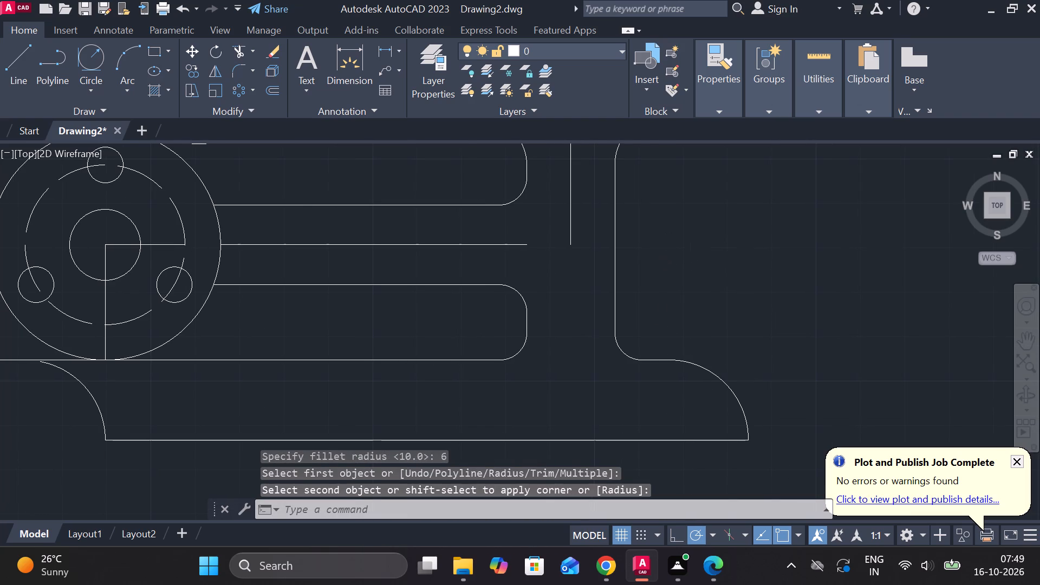
{"action": "middle_click", "coordinate": [424, 247]}
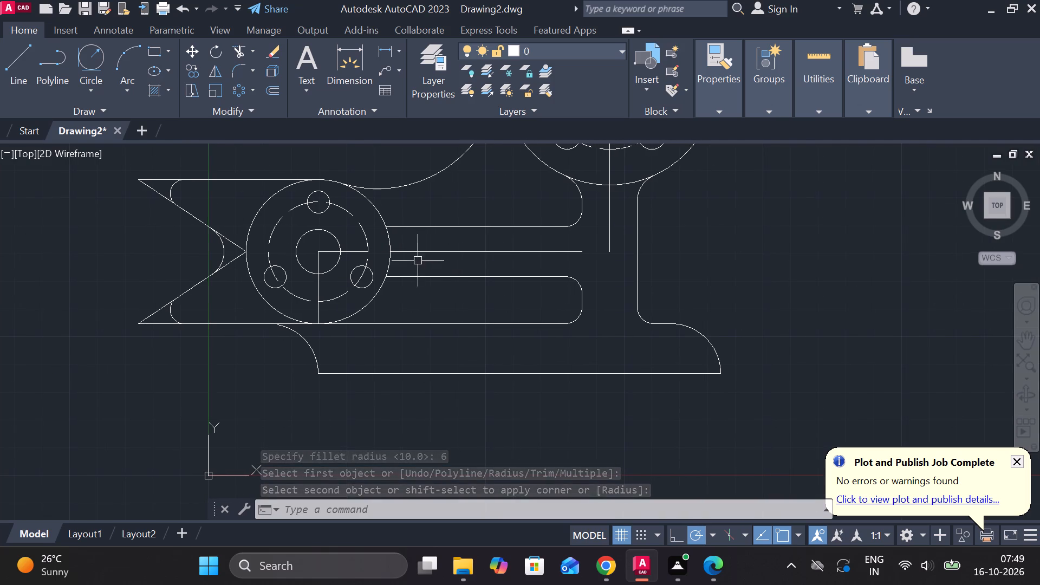
{"action": "key", "text": "Escape"}
{"action": "left_click", "coordinate": [439, 249]}
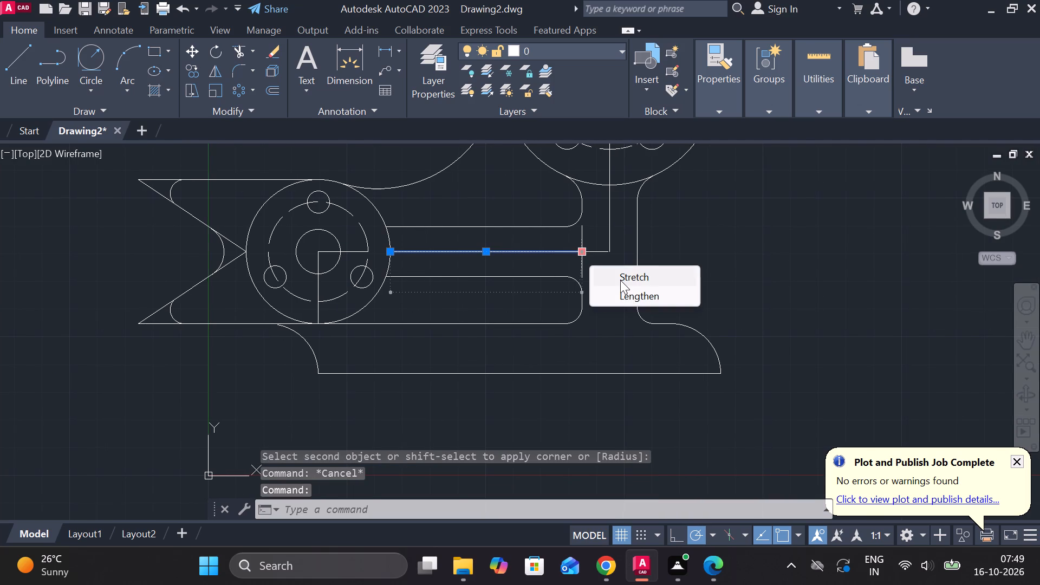
{"action": "left_click", "coordinate": [628, 287]}
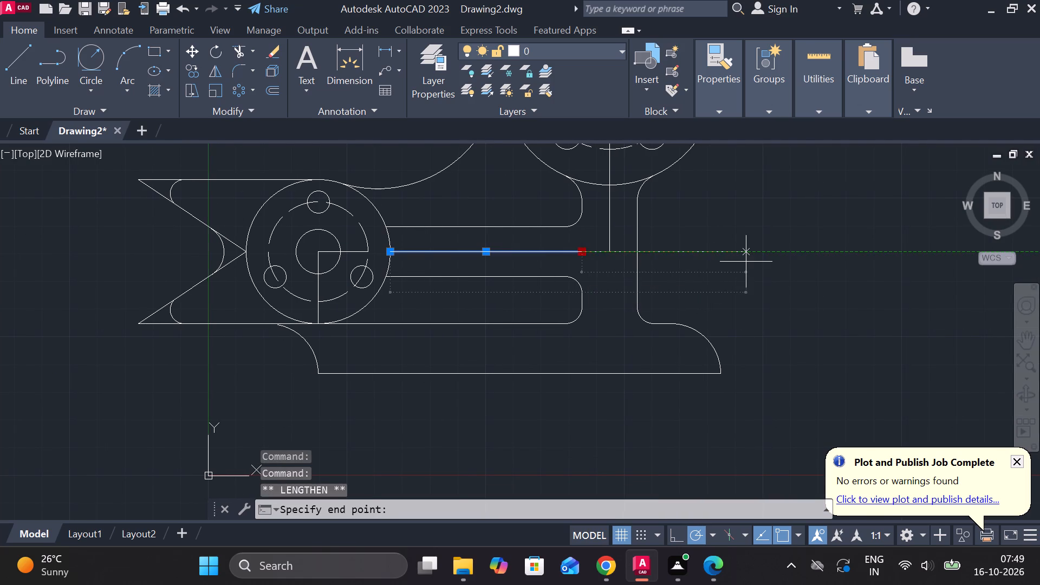
{"action": "left_click", "coordinate": [746, 262]}
{"action": "key", "text": "Escape"}
Lengthen the flange's vertical centre line downward to a point below the base's bottom edge.
{"action": "left_click", "coordinate": [613, 224]}
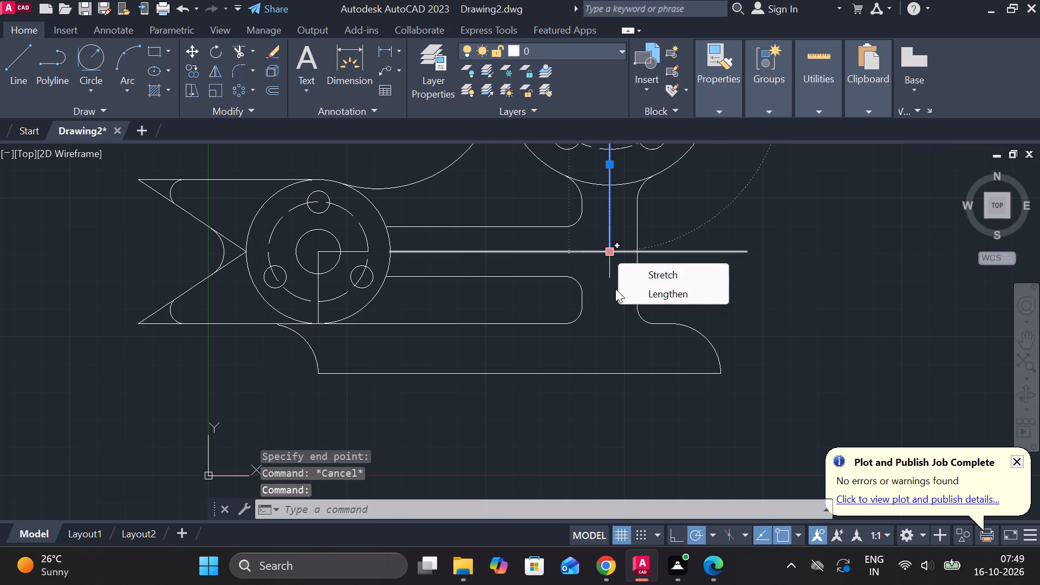
{"action": "left_click", "coordinate": [621, 291]}
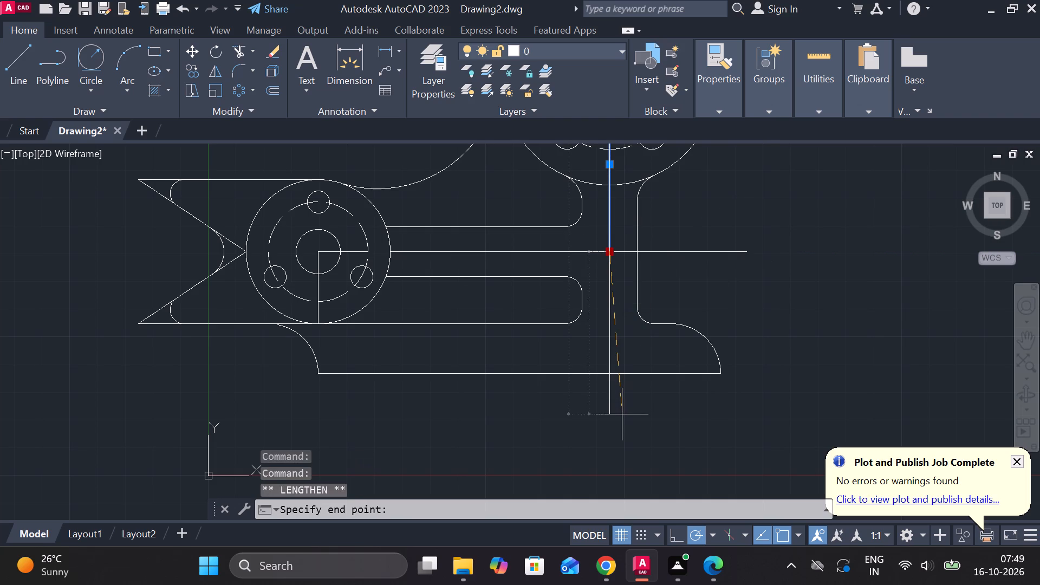
{"action": "left_click", "coordinate": [622, 414]}
Lengthen the short horizontal centre line inside the three-hole boss to the boss's outer circle.
{"action": "middle_click_drag", "start_coordinate": [421, 401], "coordinate": [544, 442]}
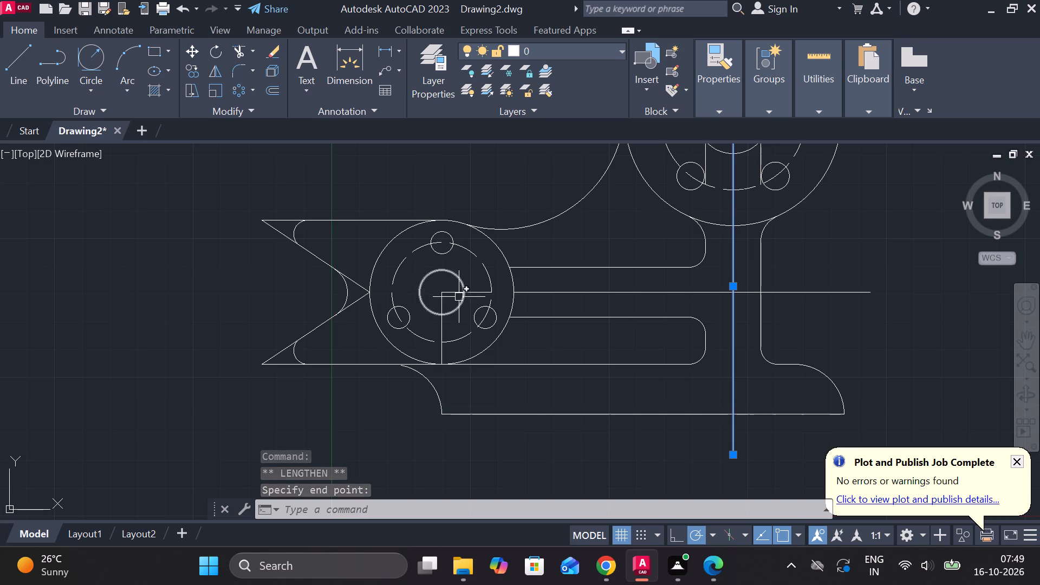
{"action": "left_click", "coordinate": [483, 296]}
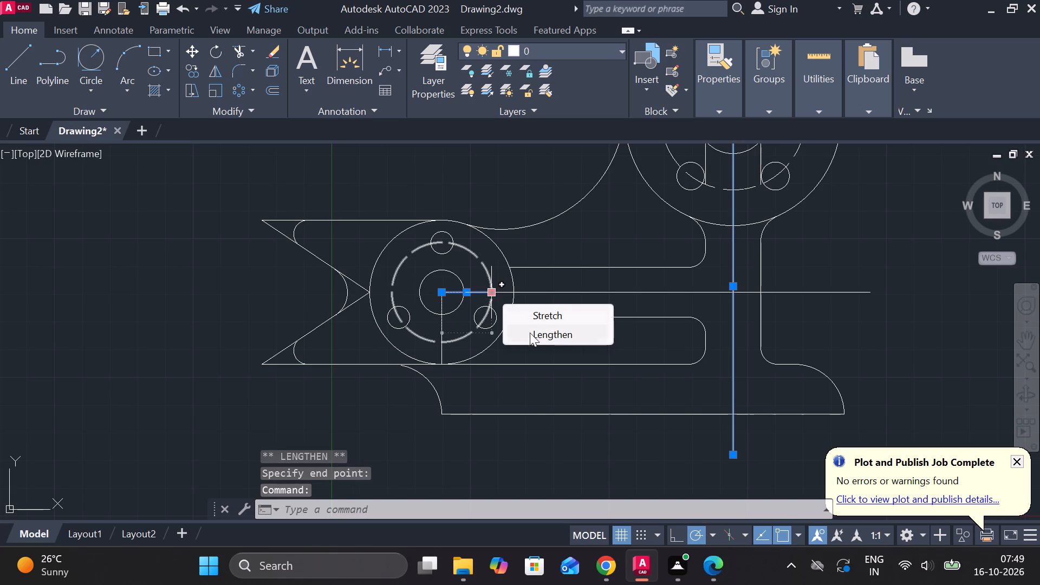
{"action": "left_click", "coordinate": [537, 340]}
{"action": "left_click", "coordinate": [521, 293]}
{"action": "key", "text": "Escape"}
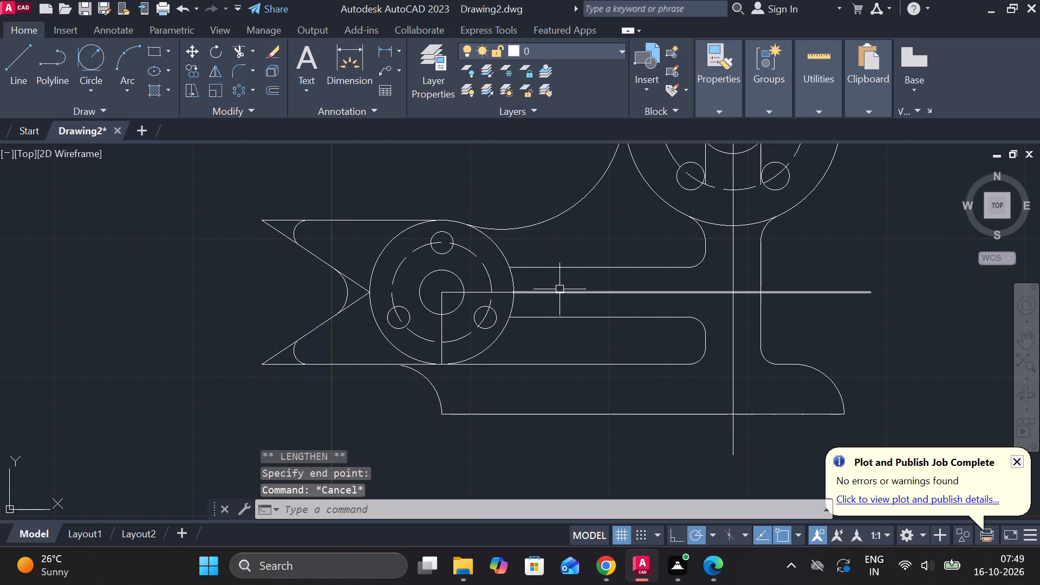
Join the boss's horizontal centre line and the arm's horizontal centre line into one line.
{"action": "left_click", "coordinate": [548, 290]}
{"action": "left_click", "coordinate": [500, 290]}
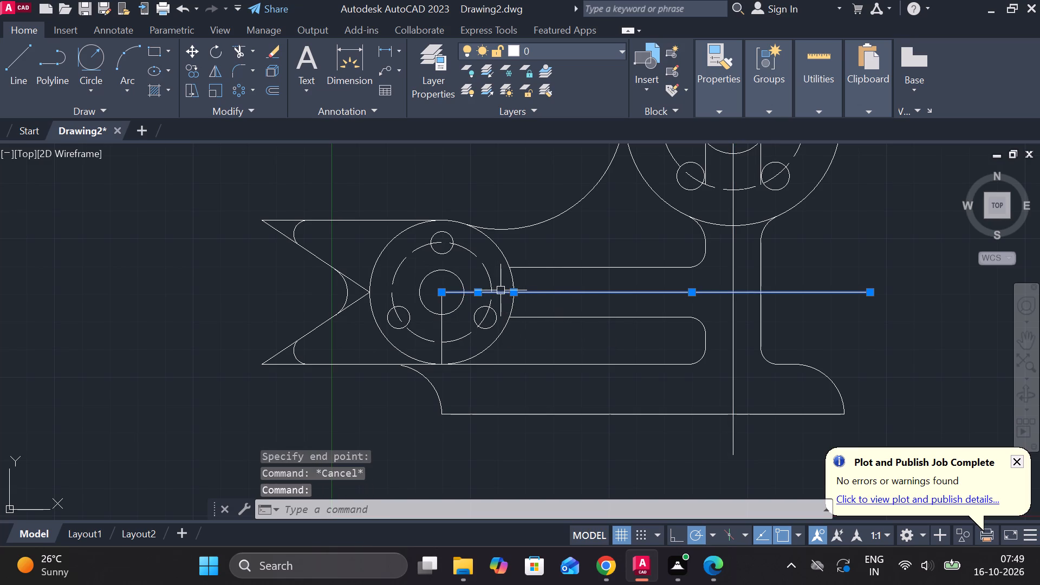
{"action": "key", "text": "j"}
{"action": "key", "text": "Return"}
Set the joined horizontal centre line's linetype to ACAD_ISO02W100.
{"action": "left_click", "coordinate": [559, 291]}
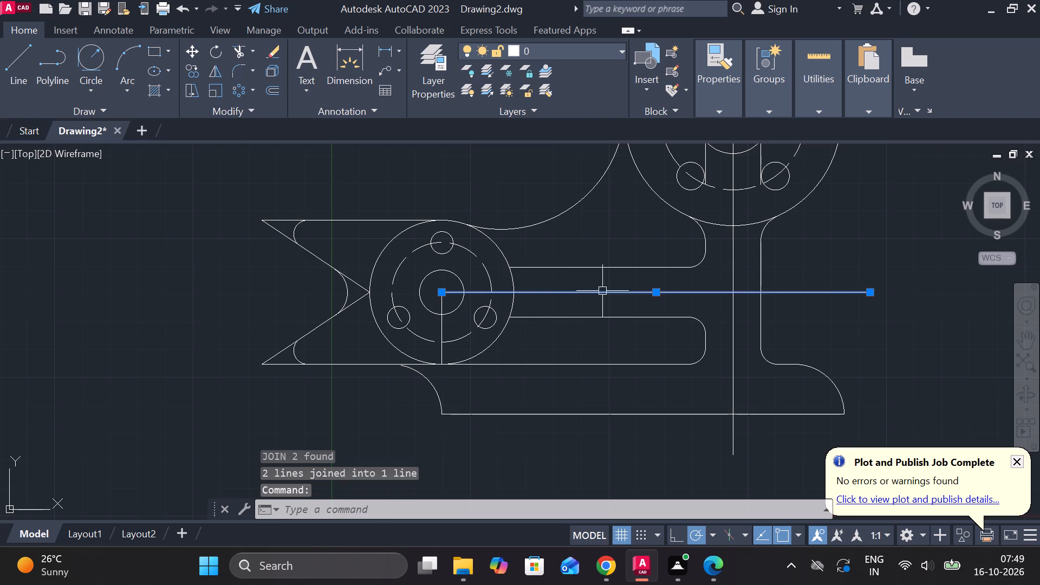
{"action": "left_click", "coordinate": [723, 120]}
{"action": "left_click", "coordinate": [721, 105]}
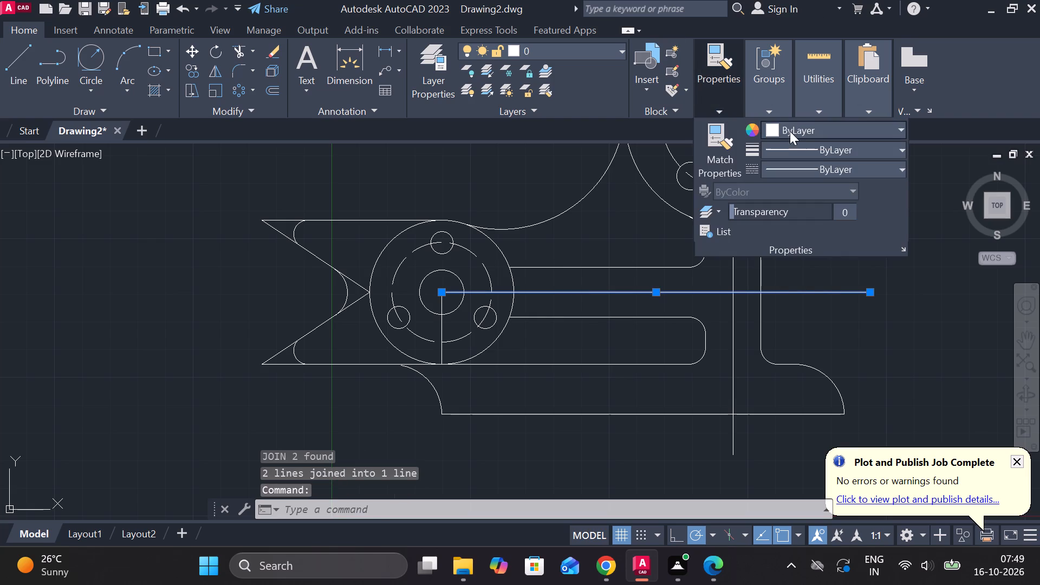
{"action": "left_click", "coordinate": [843, 167]}
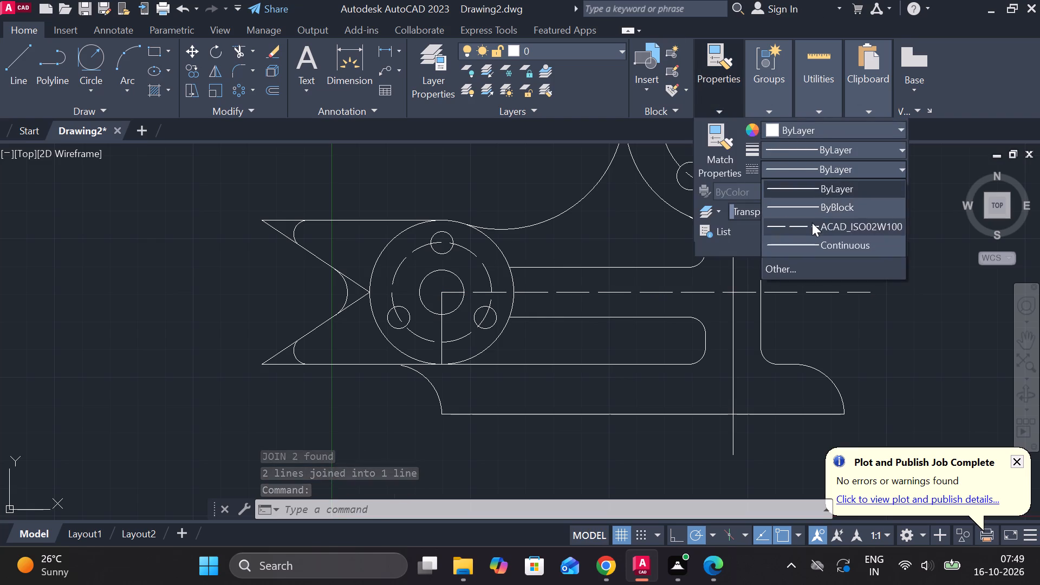
{"action": "left_click", "coordinate": [812, 223]}
{"action": "key", "text": "space"}
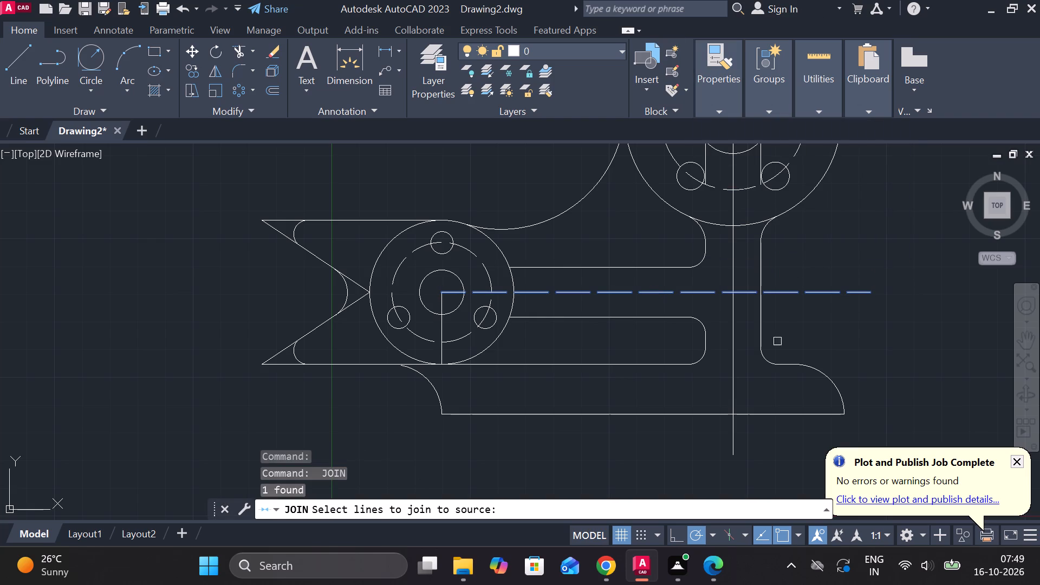
{"action": "key", "text": "Escape"}
Set the linetype of the flange's long vertical centre line to ACAD_ISO02W100.
{"action": "left_click", "coordinate": [731, 345]}
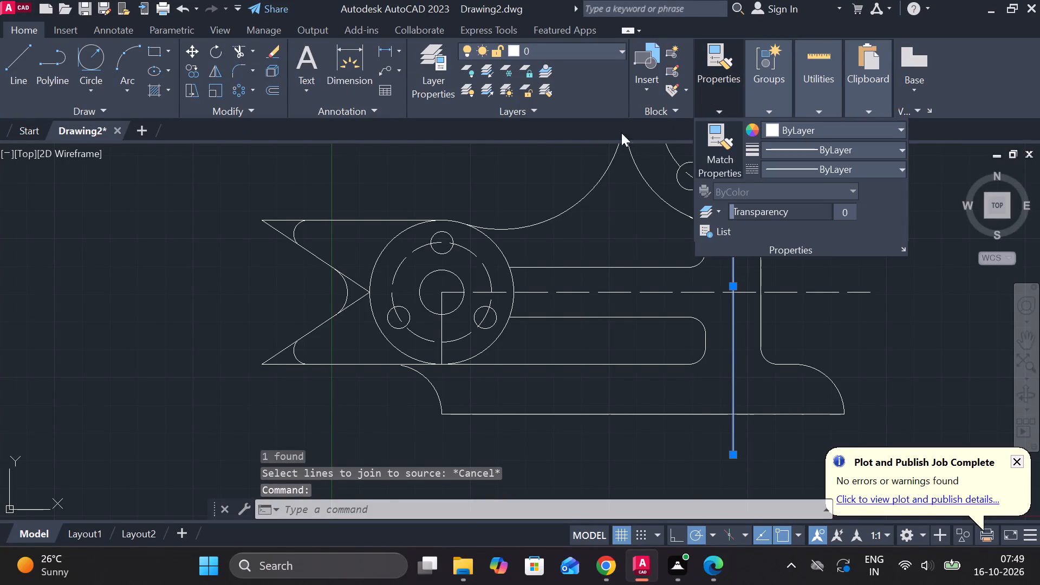
{"action": "middle_click_drag", "start_coordinate": [526, 156], "coordinate": [489, 201]}
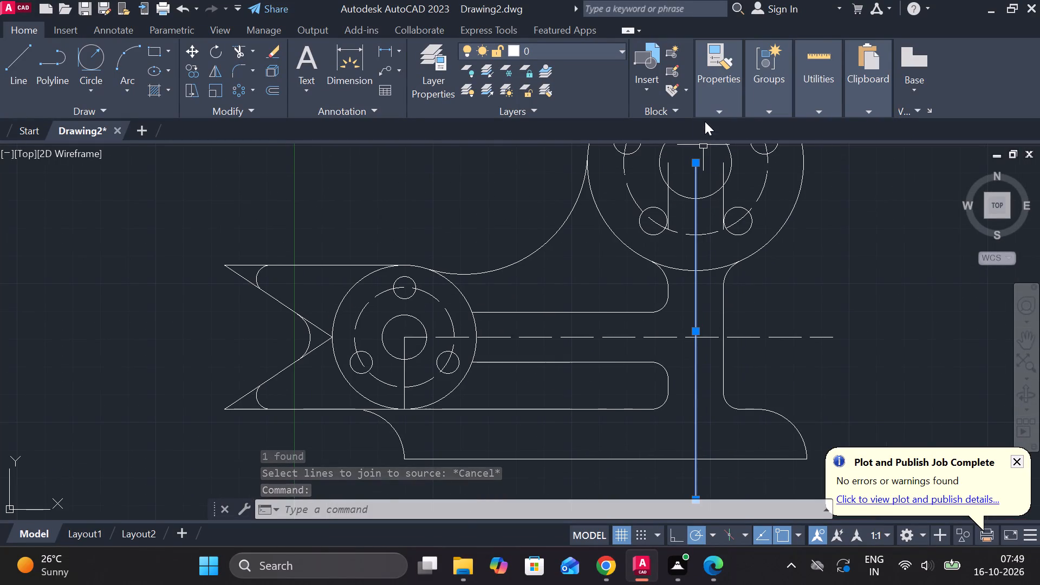
{"action": "left_click", "coordinate": [710, 112]}
{"action": "left_click", "coordinate": [838, 165]}
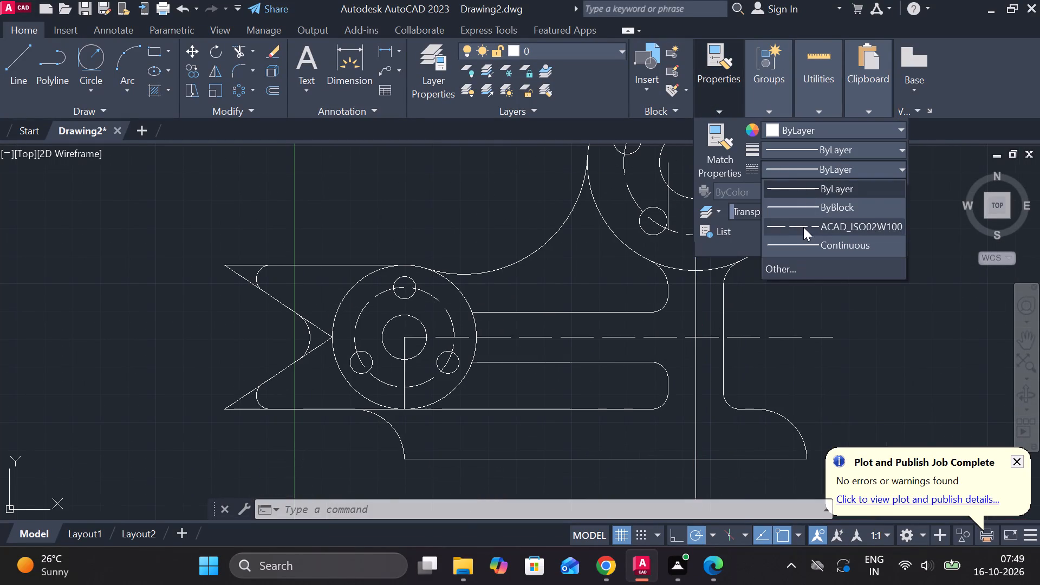
{"action": "left_click", "coordinate": [805, 229]}
{"action": "key", "text": "Escape"}
{"action": "key", "text": "Escape"}
{"action": "key", "text": "Escape"}
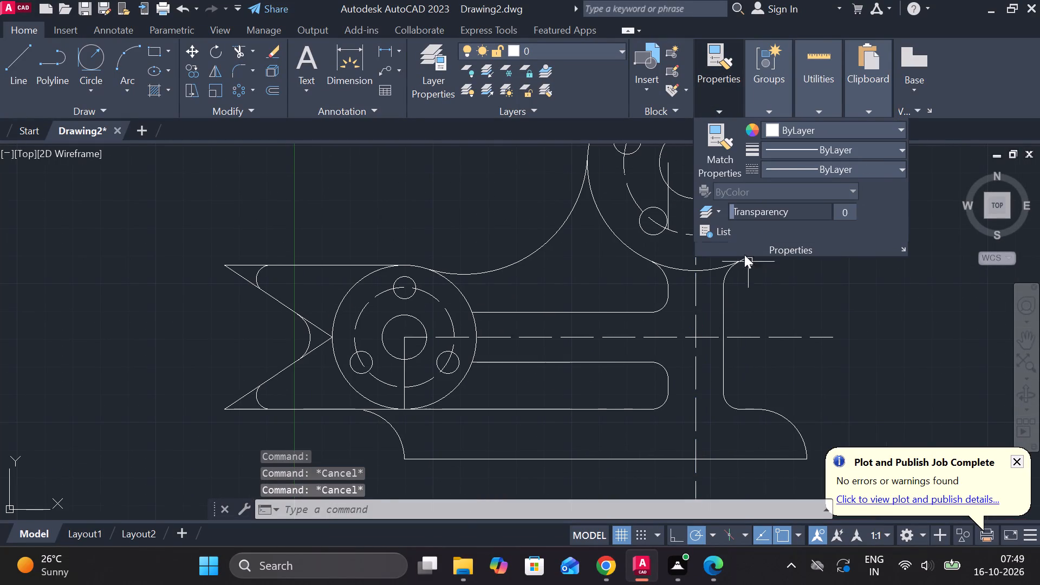
{"action": "left_click", "coordinate": [536, 213]}
{"action": "key", "text": "Escape"}
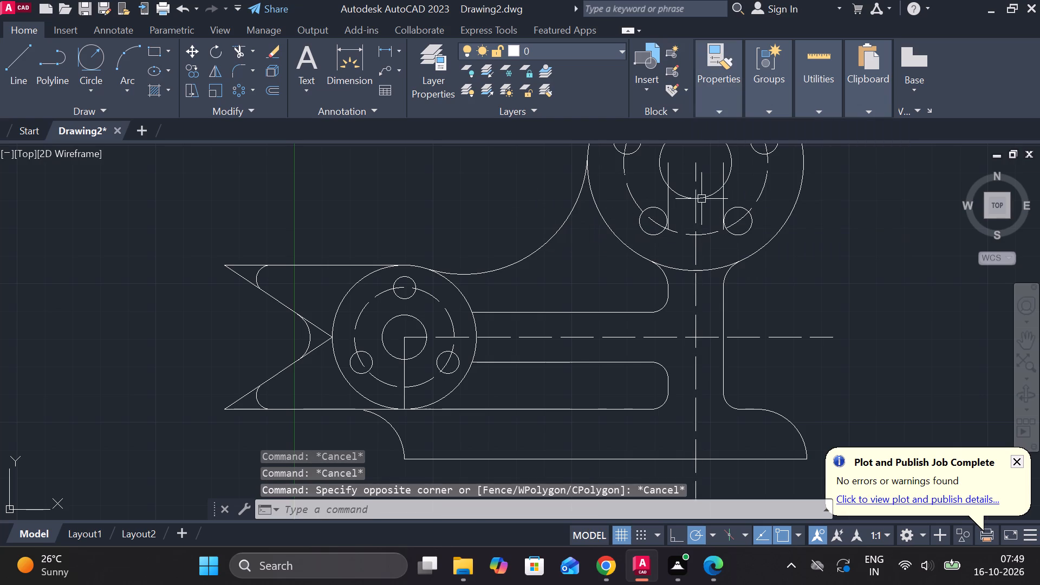
Erase the two short vertical lines on either side of the centre line inside the five-hole flange.
{"action": "left_click", "coordinate": [665, 197]}
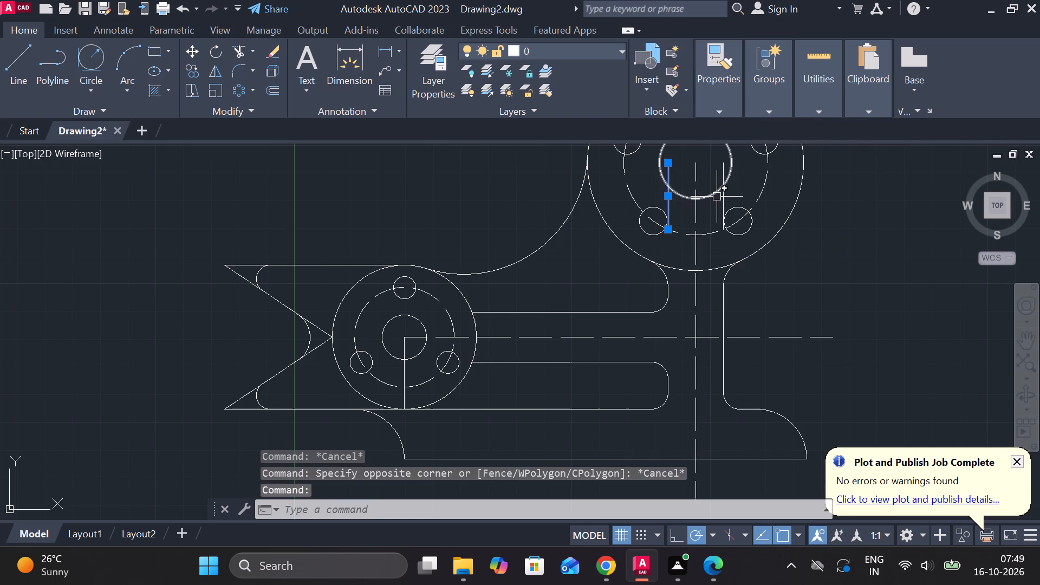
{"action": "left_click", "coordinate": [717, 197]}
{"action": "key", "text": "Escape"}
{"action": "left_click", "coordinate": [721, 194]}
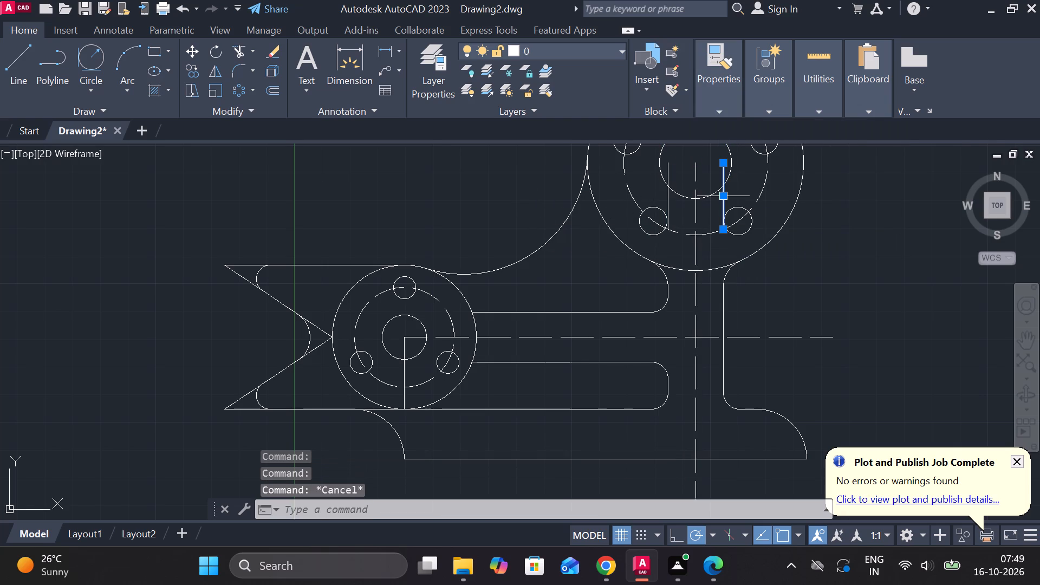
{"action": "left_click", "coordinate": [671, 201]}
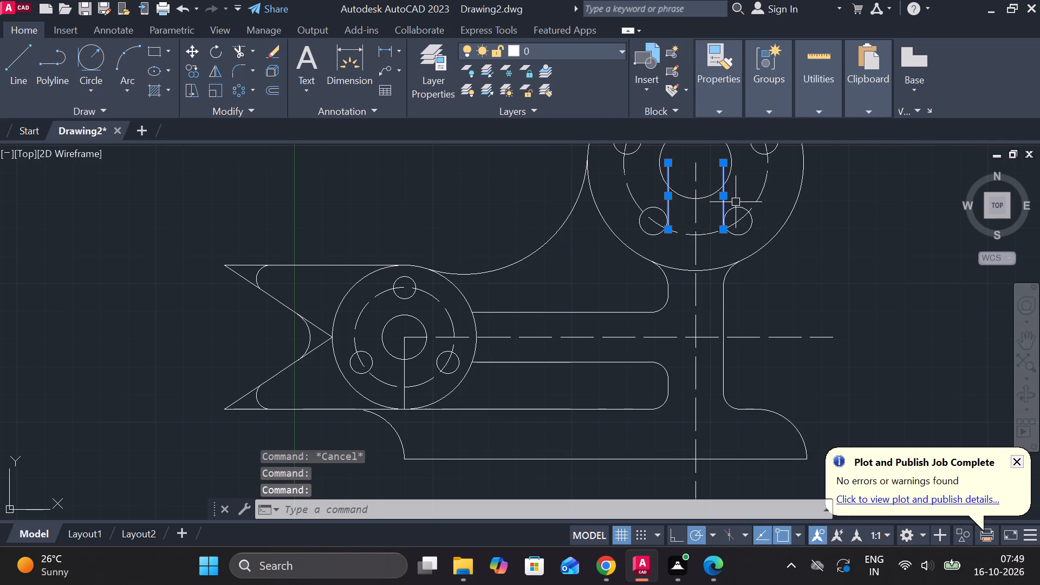
{"action": "type", "text": "E"}
{"action": "key", "text": "space"}
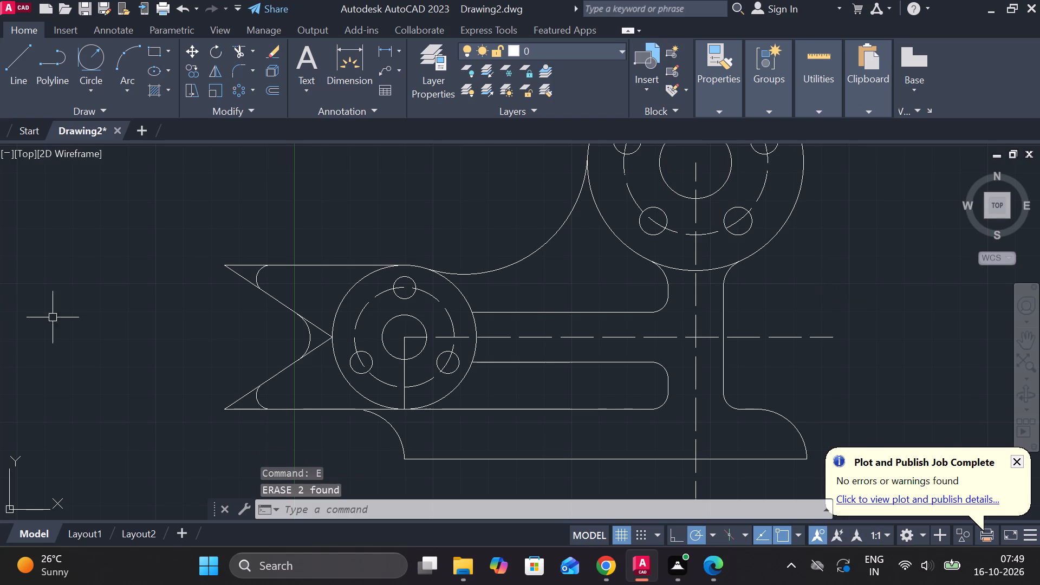
Erase the short vertical line running from the three-hole boss's centre down to its outer circle.
{"action": "middle_click_drag", "start_coordinate": [395, 415], "coordinate": [398, 408]}
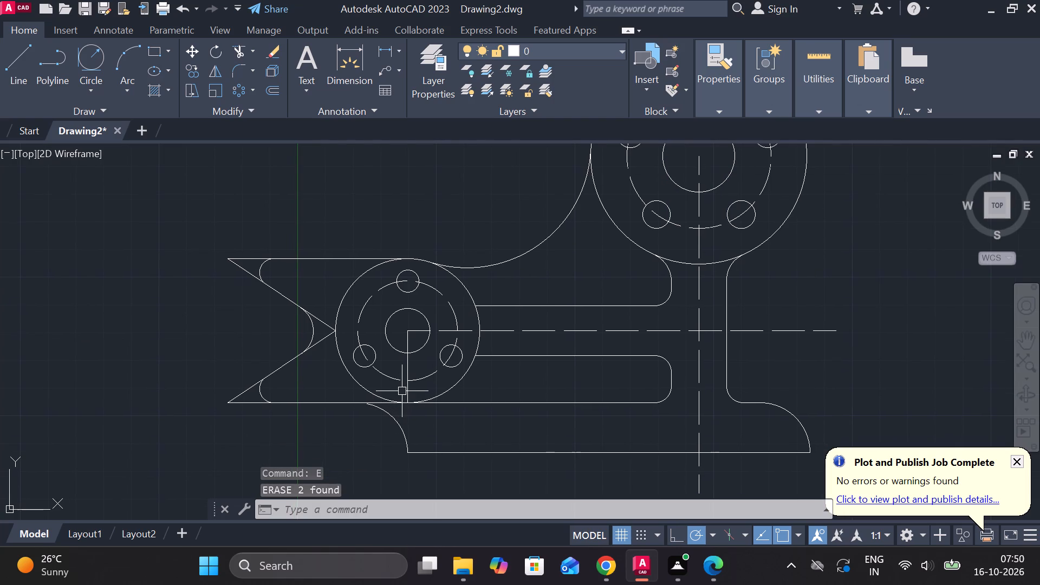
{"action": "left_click", "coordinate": [408, 393]}
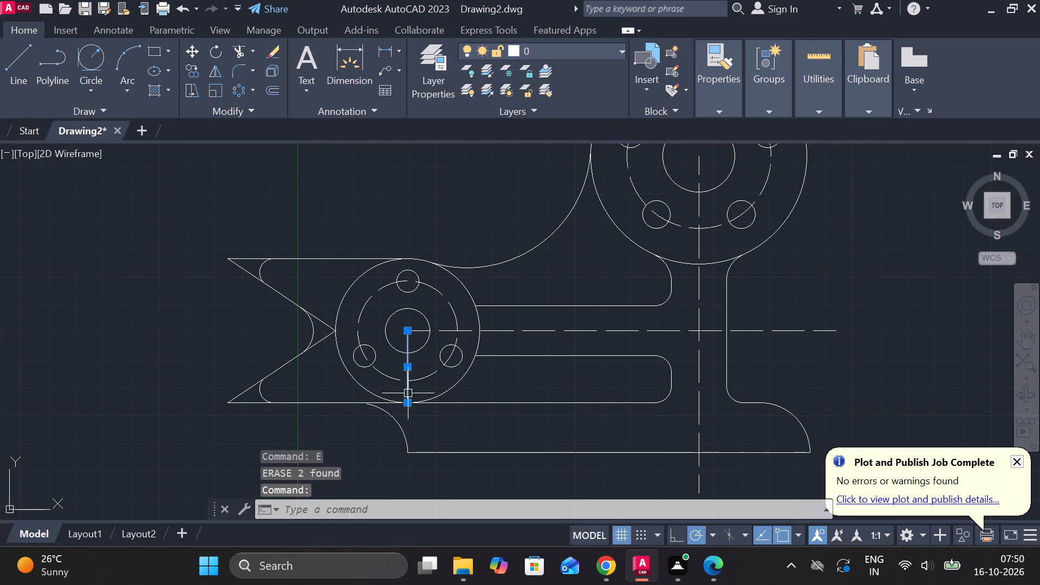
{"action": "type", "text": "E"}
{"action": "key", "text": "space"}
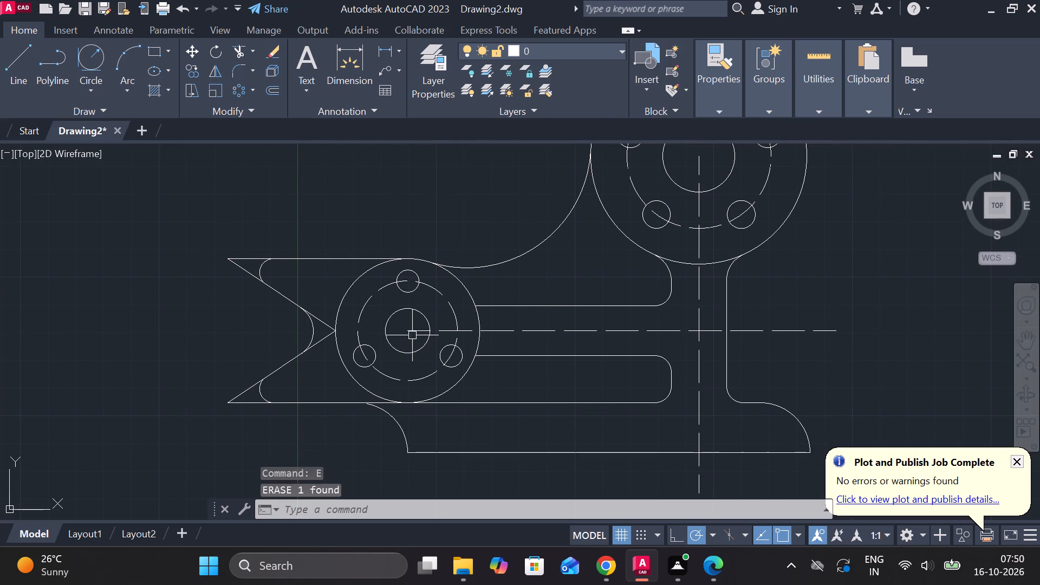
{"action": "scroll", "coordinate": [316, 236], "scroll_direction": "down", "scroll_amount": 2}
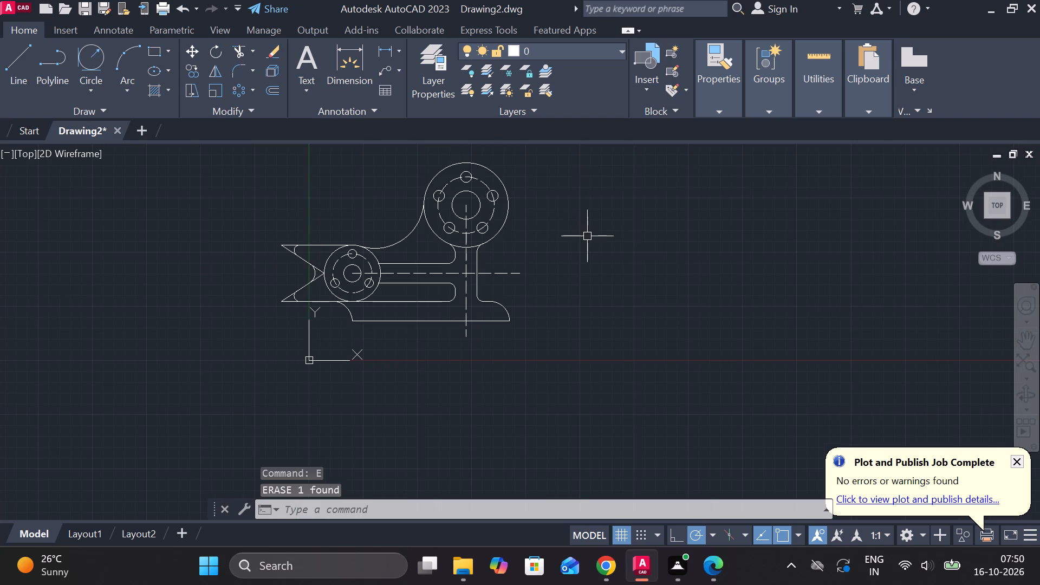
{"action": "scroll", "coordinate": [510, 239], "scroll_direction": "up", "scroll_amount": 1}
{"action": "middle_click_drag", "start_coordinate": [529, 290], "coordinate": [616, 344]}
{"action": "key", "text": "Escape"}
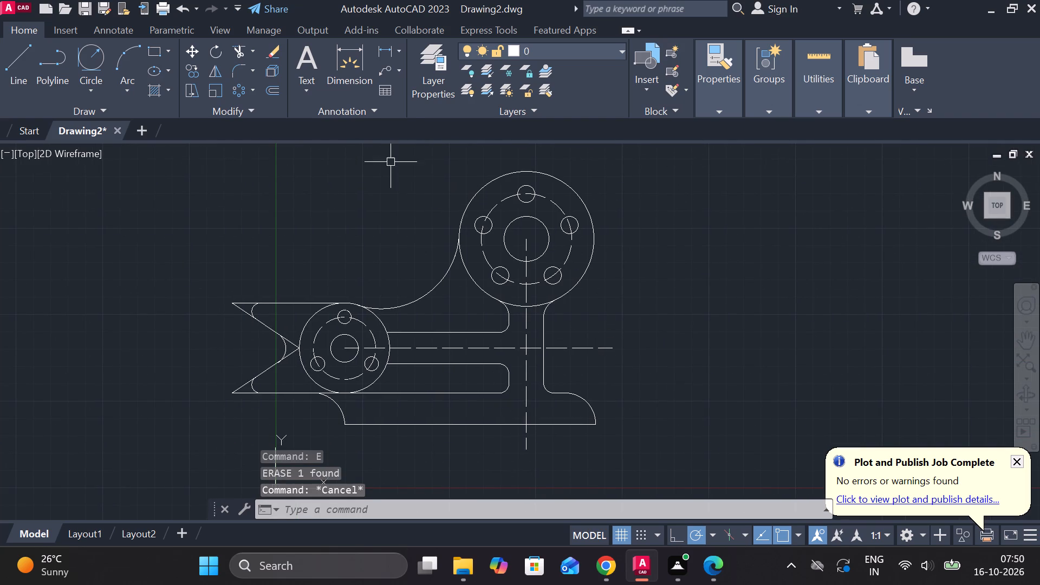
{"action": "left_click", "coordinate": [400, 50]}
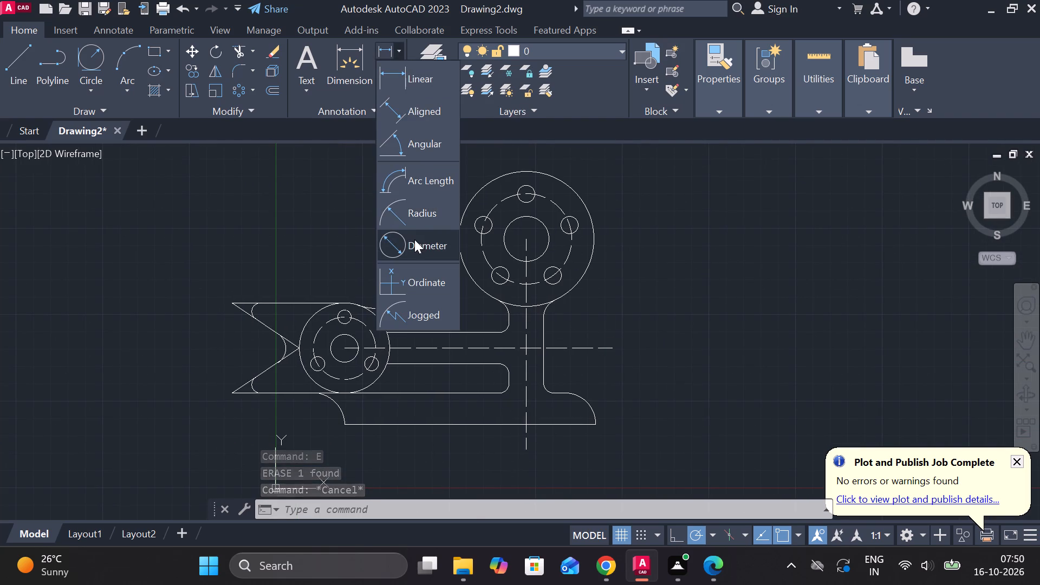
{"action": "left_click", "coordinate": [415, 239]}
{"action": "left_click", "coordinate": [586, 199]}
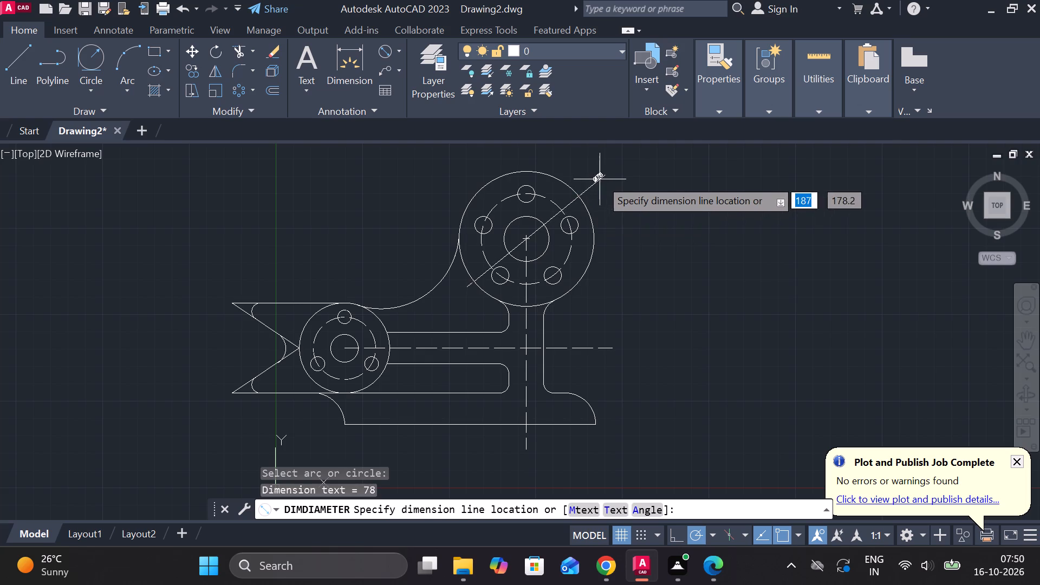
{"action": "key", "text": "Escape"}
Modify the ISO-25 dimension style to use ISO standard text alignment and an arrow size of 4.
{"action": "type", "text": "D"}
{"action": "key", "text": "space"}
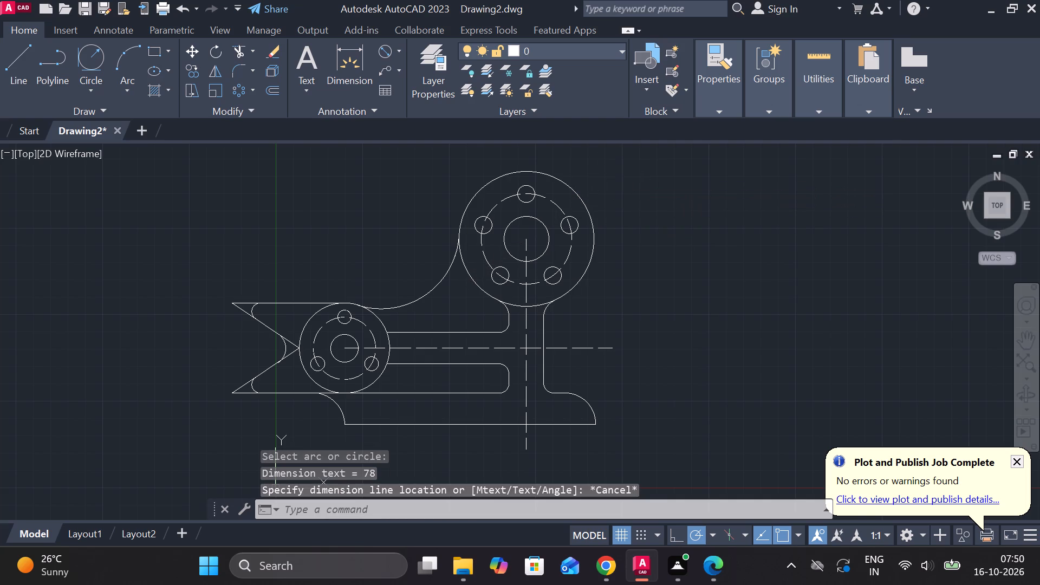
{"action": "left_click", "coordinate": [672, 236]}
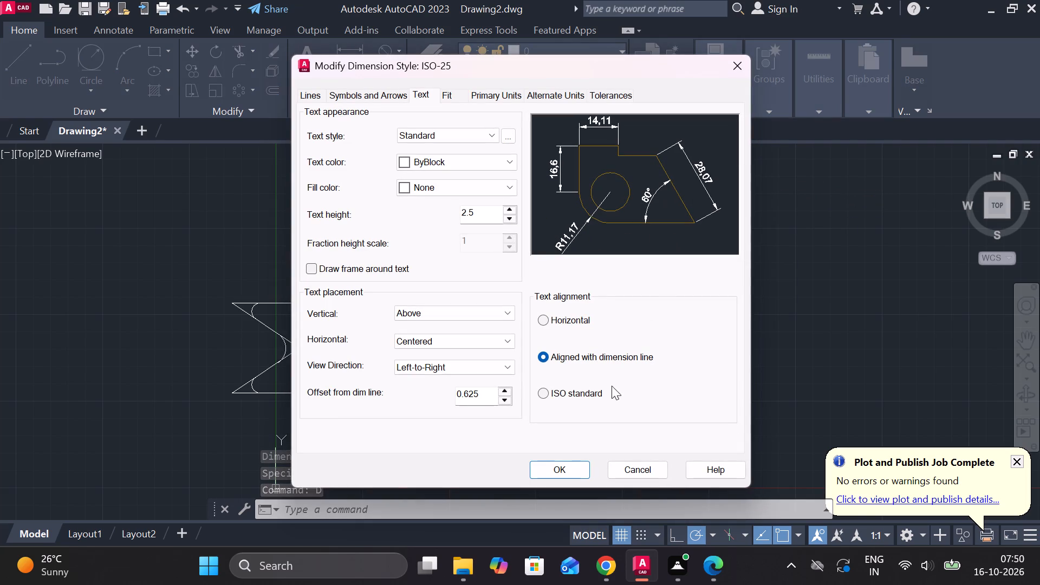
{"action": "left_click", "coordinate": [542, 393]}
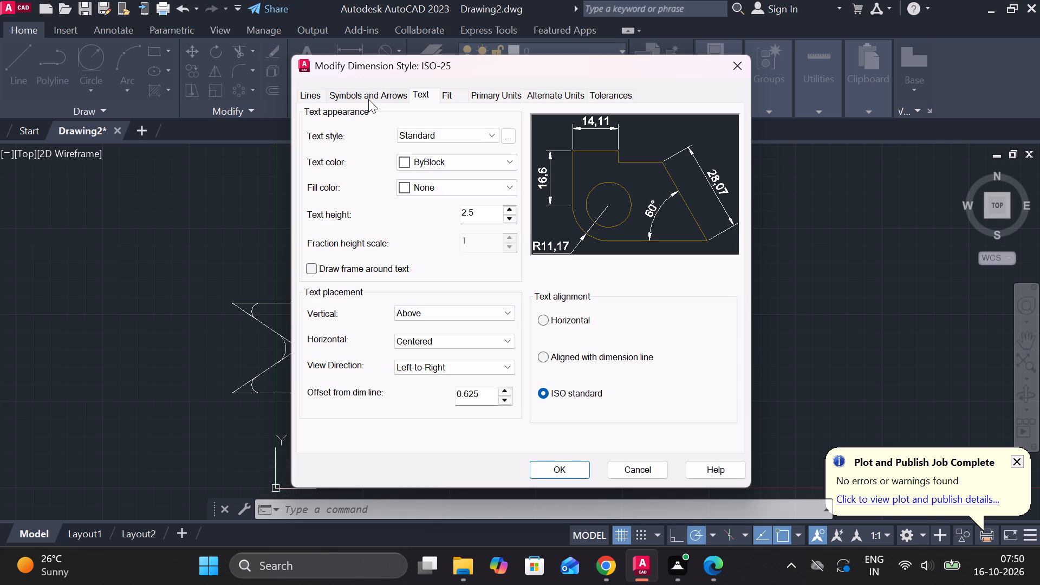
{"action": "left_click", "coordinate": [368, 99]}
{"action": "left_click_drag", "start_coordinate": [333, 259], "coordinate": [320, 261]}
{"action": "left_click", "coordinate": [320, 261]}
{"action": "left_click_drag", "start_coordinate": [313, 261], "coordinate": [303, 261]}
{"action": "left_click", "coordinate": [303, 261]}
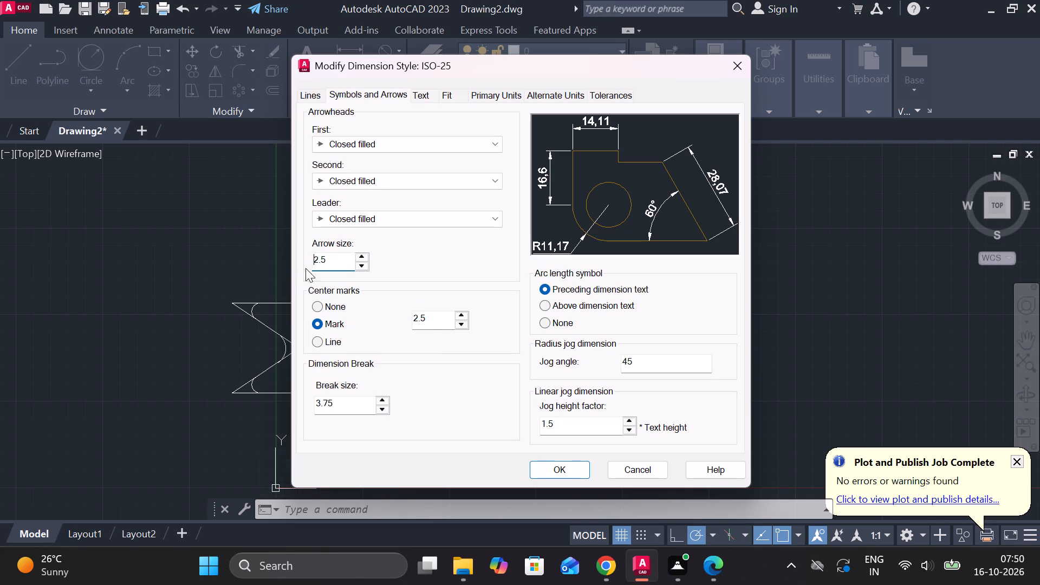
{"action": "left_click_drag", "start_coordinate": [331, 261], "coordinate": [296, 261]}
{"action": "key", "text": "4"}
Set the dimension style's text height to 6 and its linear dimension precision to 0.
{"action": "left_click", "coordinate": [419, 95]}
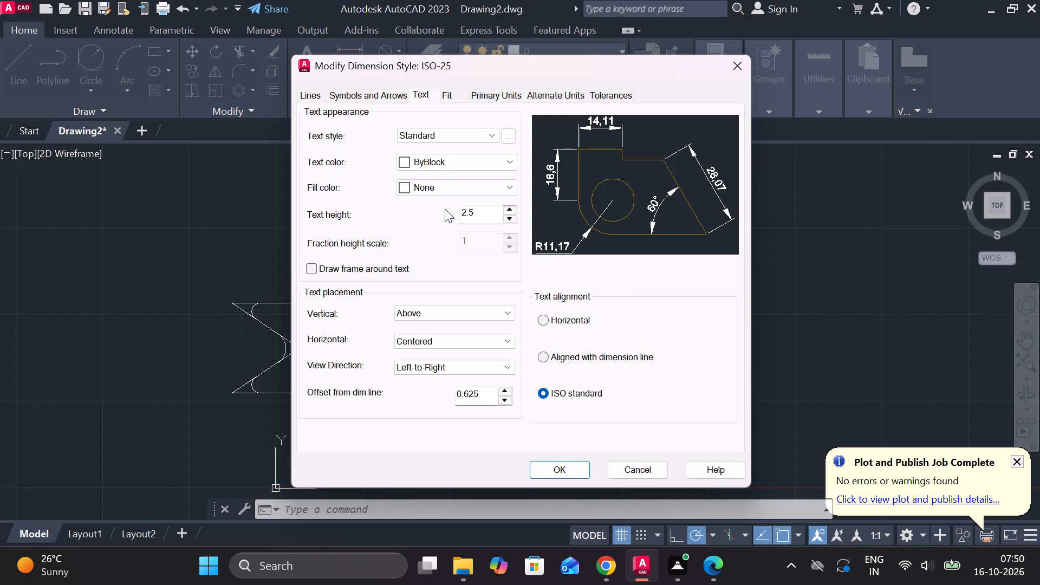
{"action": "left_click_drag", "start_coordinate": [479, 217], "coordinate": [438, 219]}
{"action": "key", "text": "6"}
{"action": "left_click", "coordinate": [480, 95]}
{"action": "left_click", "coordinate": [484, 148]}
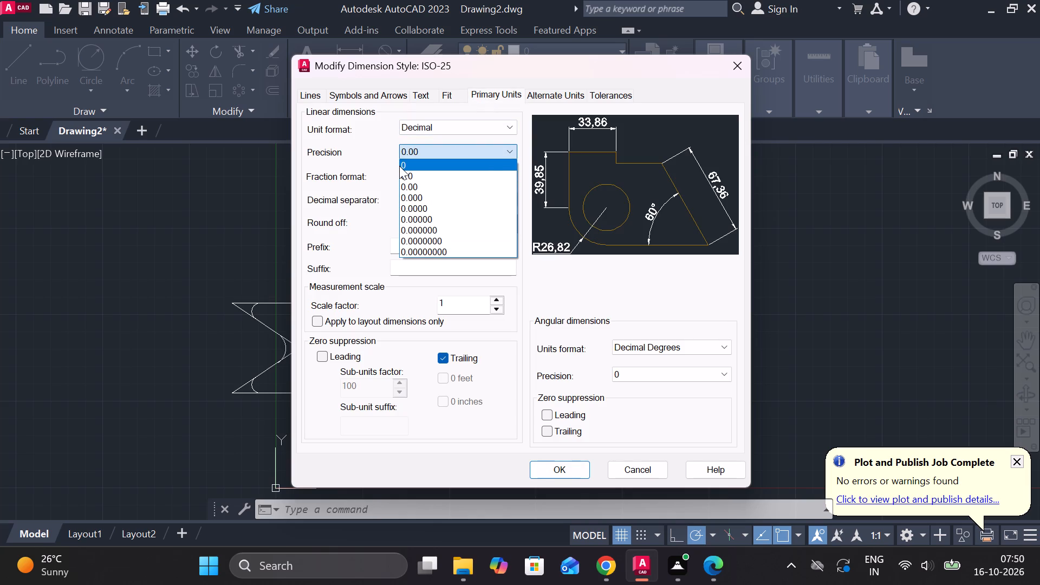
{"action": "left_click", "coordinate": [399, 166]}
{"action": "left_click", "coordinate": [408, 167]}
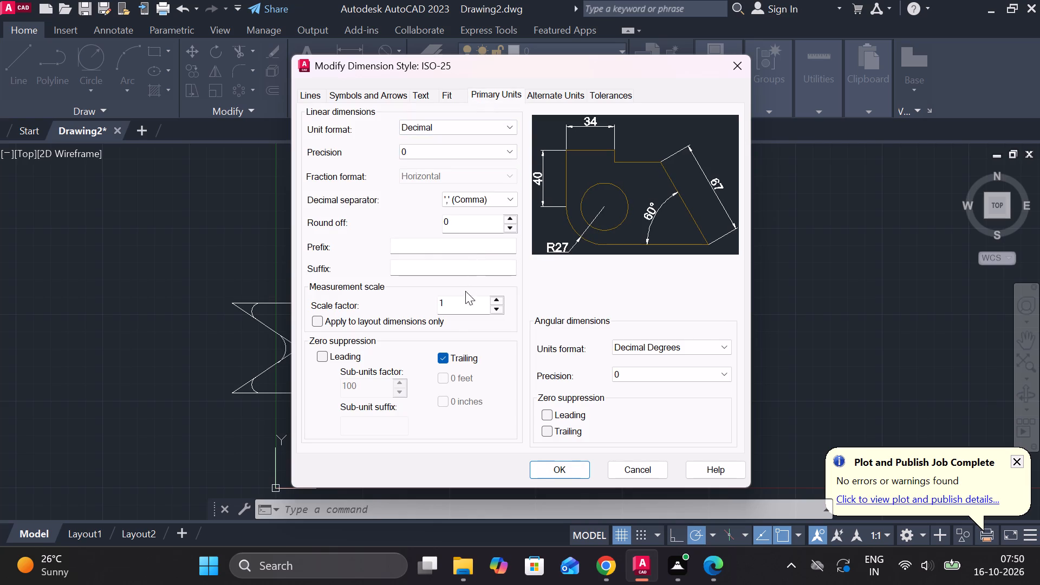
Turn off drawing the dimension line between extension lines, and save ISO-25 as the current dimension style.
{"action": "left_click", "coordinate": [453, 95]}
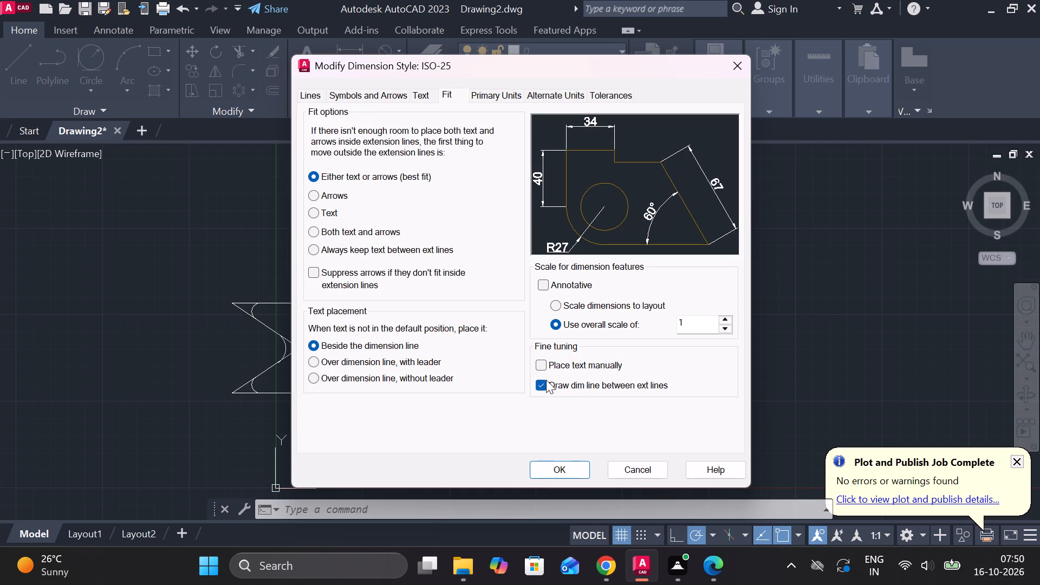
{"action": "left_click", "coordinate": [544, 387]}
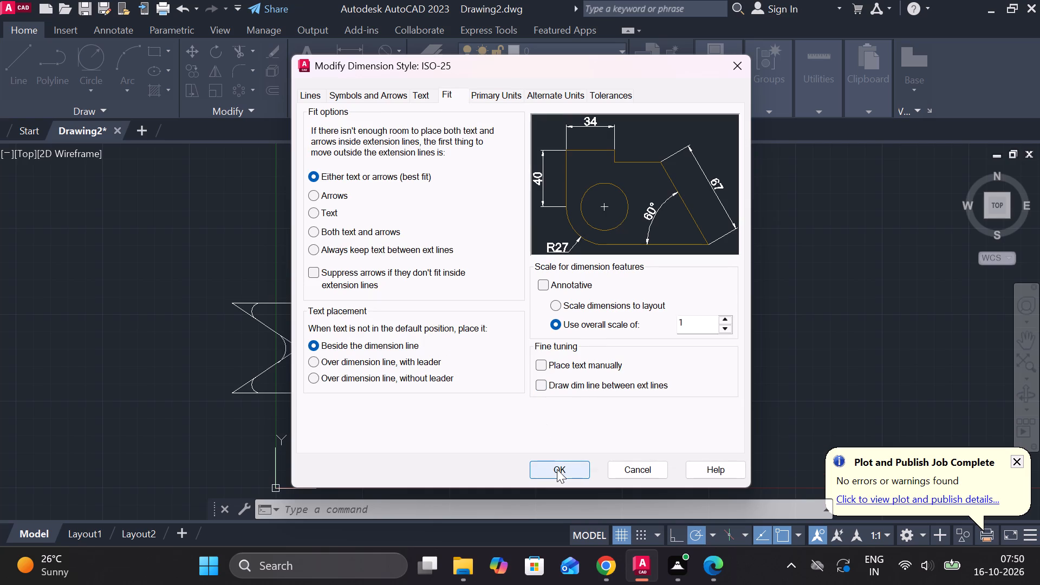
{"action": "left_click", "coordinate": [557, 469]}
{"action": "left_click", "coordinate": [701, 192]}
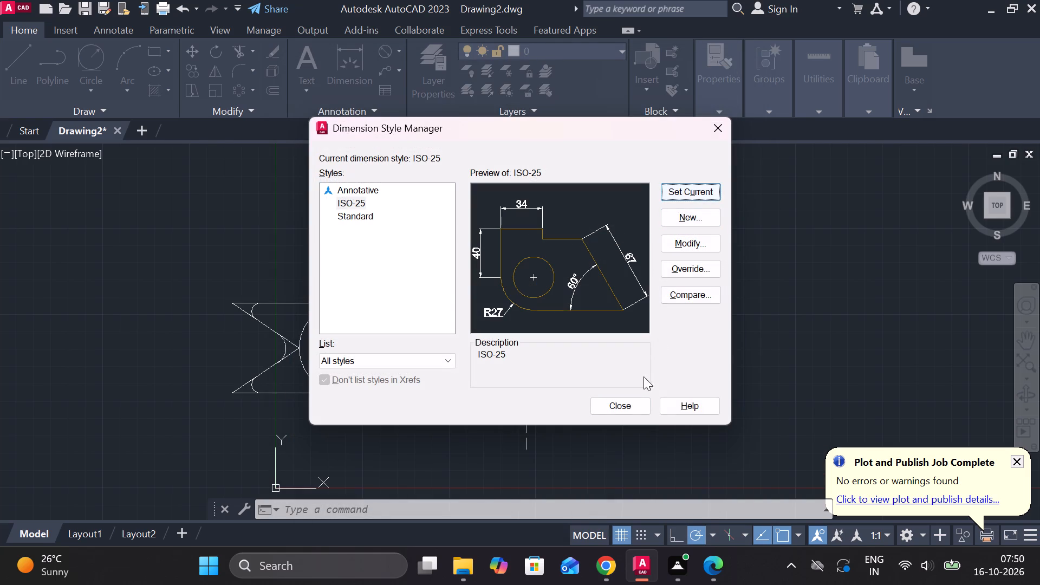
{"action": "left_click", "coordinate": [628, 401]}
Add a diameter dimension to the five-hole flange's outer circle, with its text outside the circle at the upper right.
{"action": "left_click", "coordinate": [382, 43]}
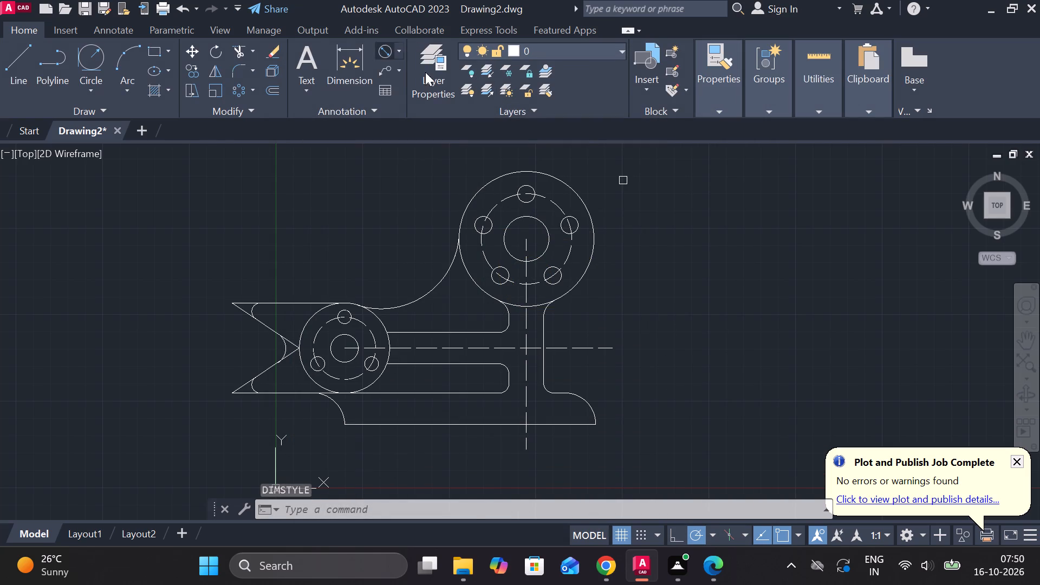
{"action": "left_click", "coordinate": [579, 196]}
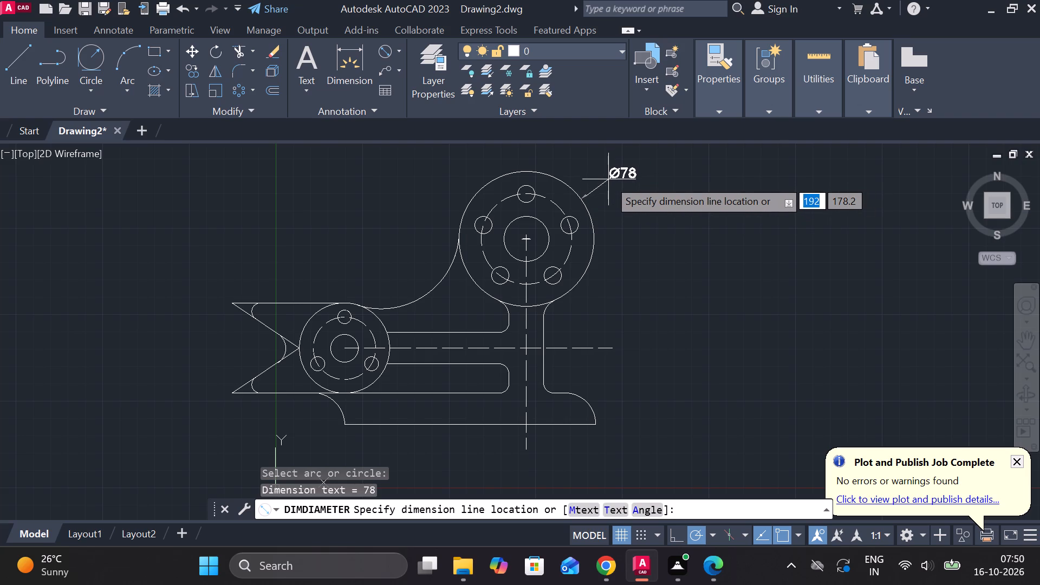
{"action": "left_click", "coordinate": [577, 164]}
Add a diameter dimension to the flange's dashed bolt circle, with its text outside the flange below the outer circle's dimension.
{"action": "key", "text": "space"}
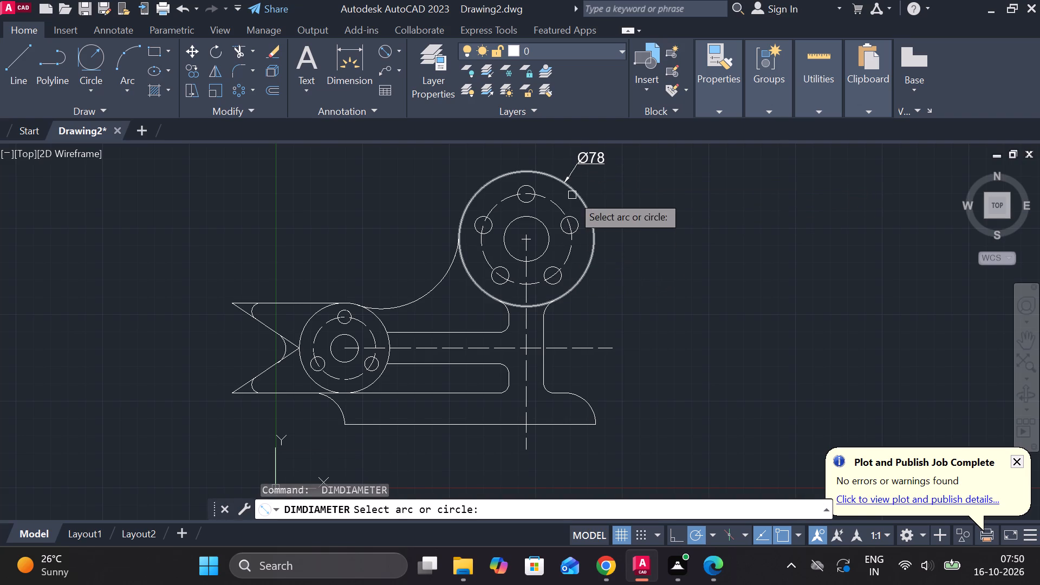
{"action": "left_click", "coordinate": [573, 255]}
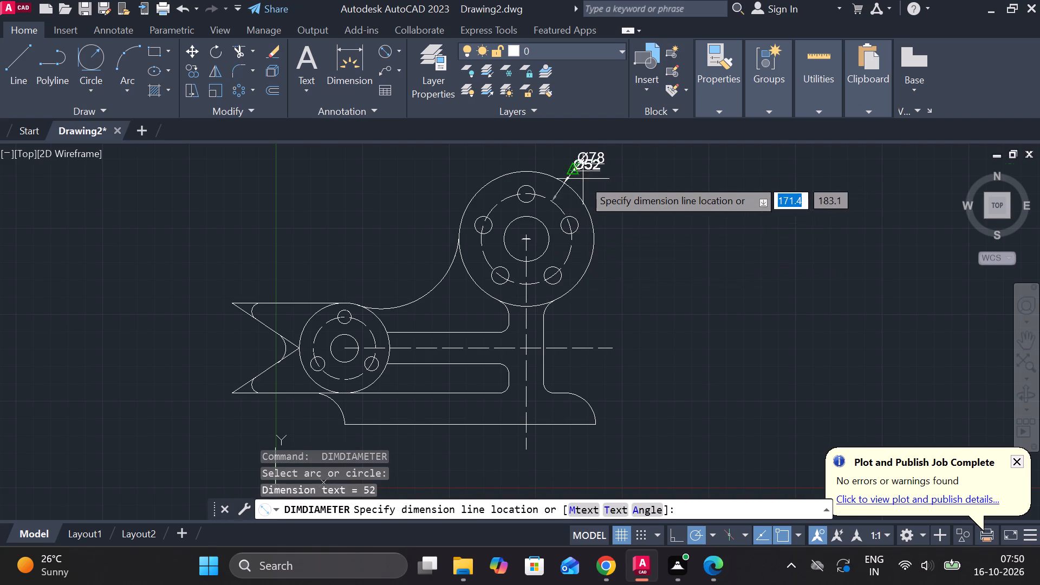
{"action": "scroll", "coordinate": [586, 188], "scroll_direction": "up", "scroll_amount": 1}
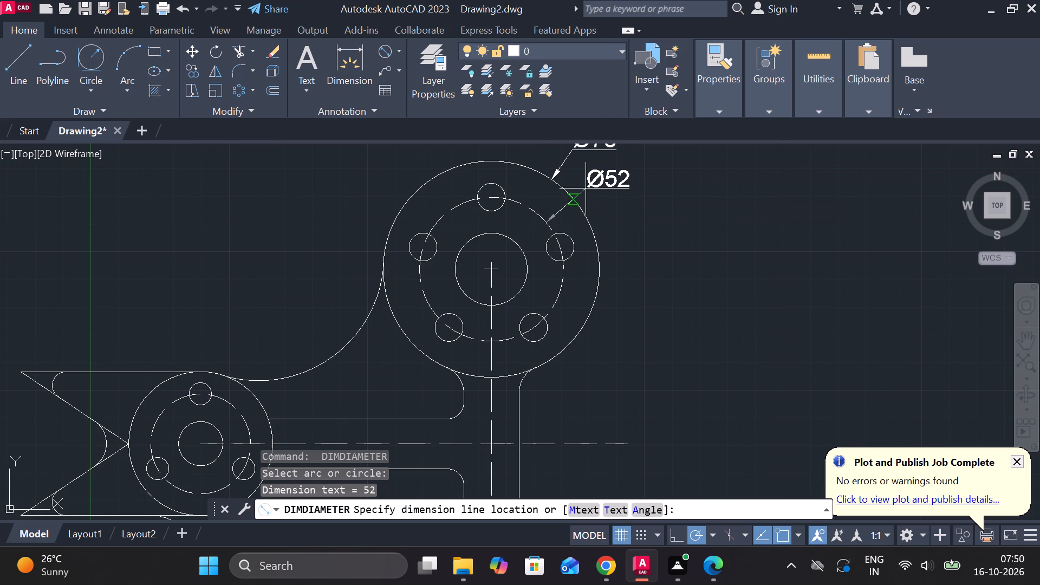
{"action": "left_click", "coordinate": [586, 188]}
{"action": "scroll", "coordinate": [604, 225], "scroll_direction": "up", "scroll_amount": 1}
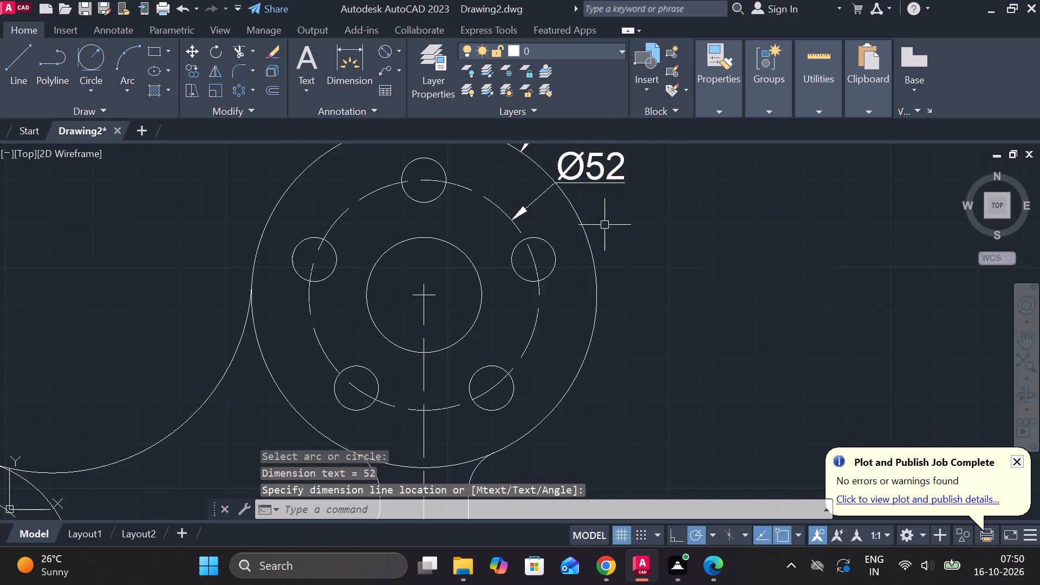
Move the text of the flange's dashed bolt-circle diameter dimension farther outside the flange, up and to the right.
{"action": "scroll", "coordinate": [604, 224], "scroll_direction": "down", "scroll_amount": 2}
{"action": "left_click", "coordinate": [603, 198]}
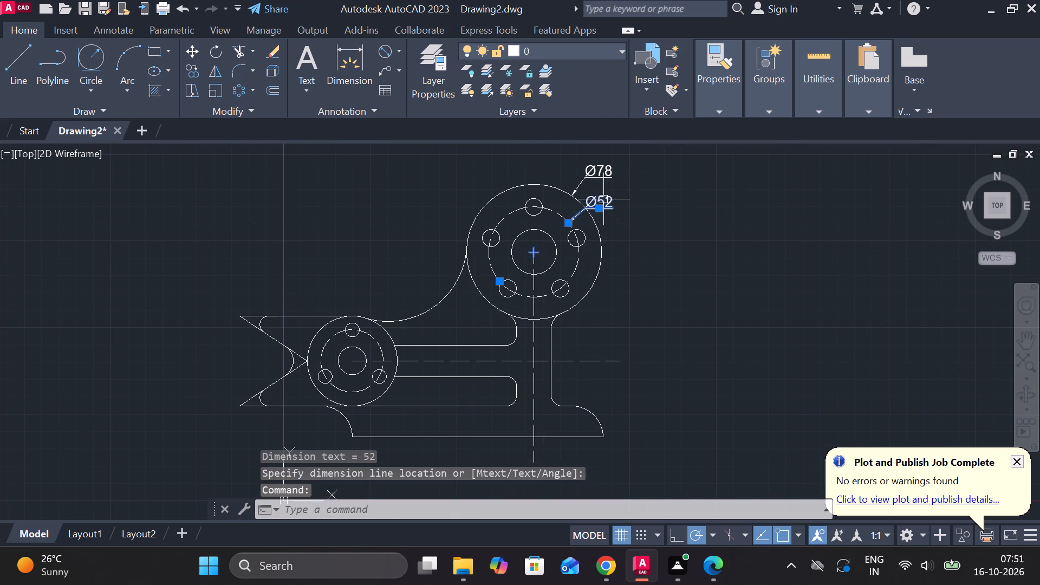
{"action": "scroll", "coordinate": [603, 199], "scroll_direction": "up", "scroll_amount": 3}
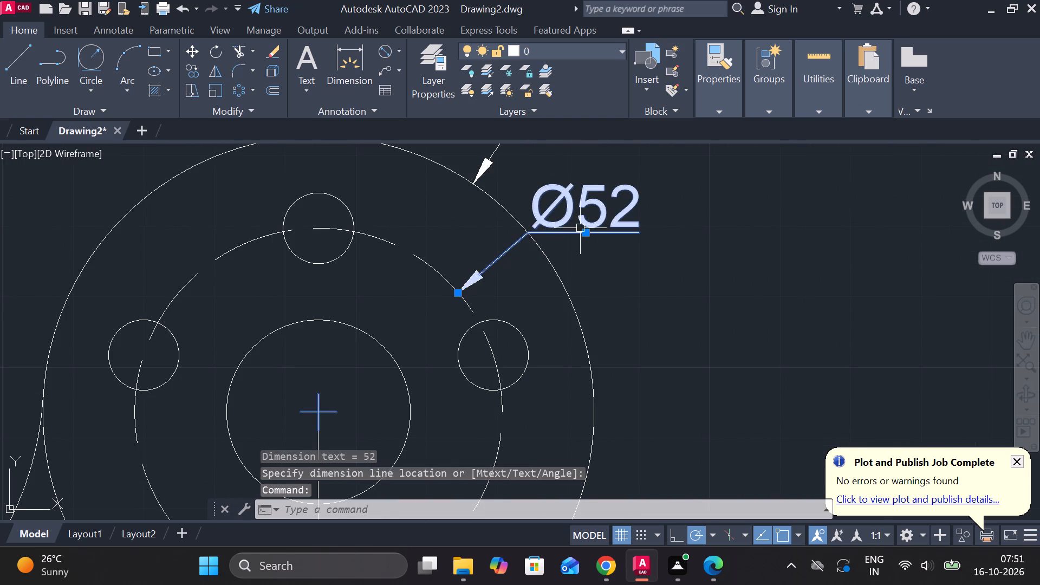
{"action": "left_click", "coordinate": [584, 231]}
{"action": "left_click", "coordinate": [597, 212]}
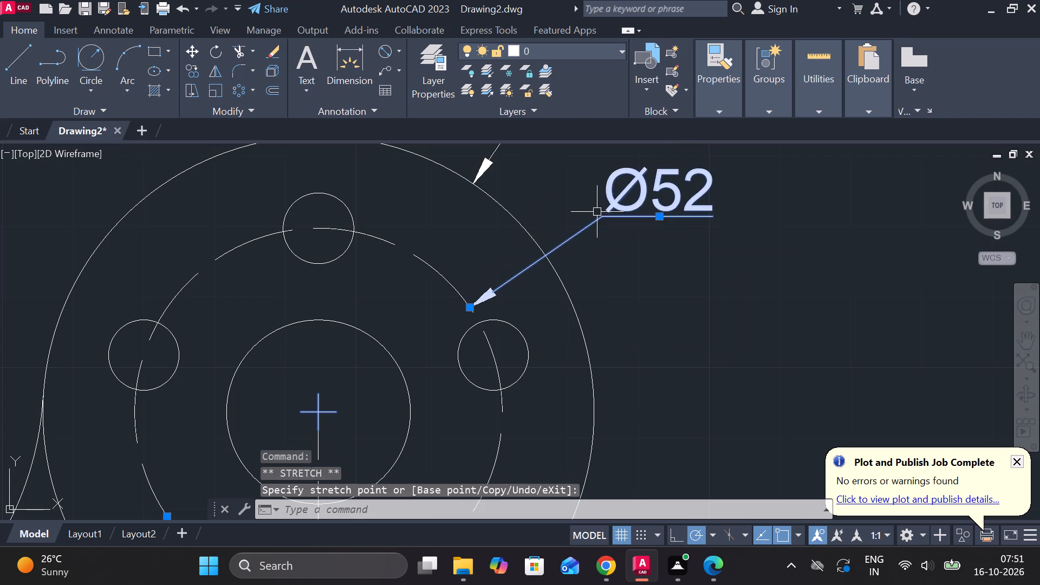
{"action": "key", "text": "Escape"}
{"action": "scroll", "coordinate": [660, 230], "scroll_direction": "down", "scroll_amount": 1}
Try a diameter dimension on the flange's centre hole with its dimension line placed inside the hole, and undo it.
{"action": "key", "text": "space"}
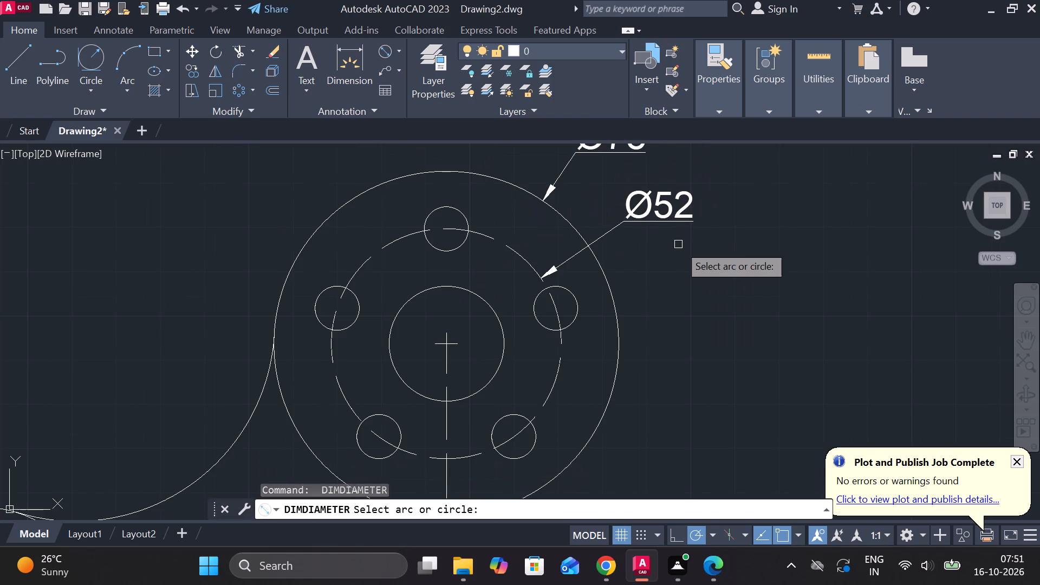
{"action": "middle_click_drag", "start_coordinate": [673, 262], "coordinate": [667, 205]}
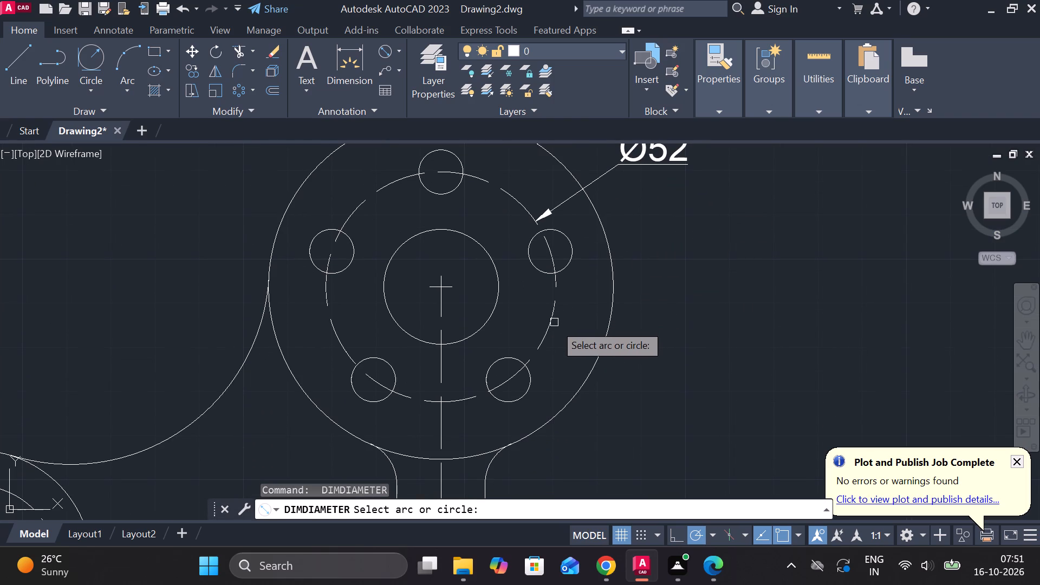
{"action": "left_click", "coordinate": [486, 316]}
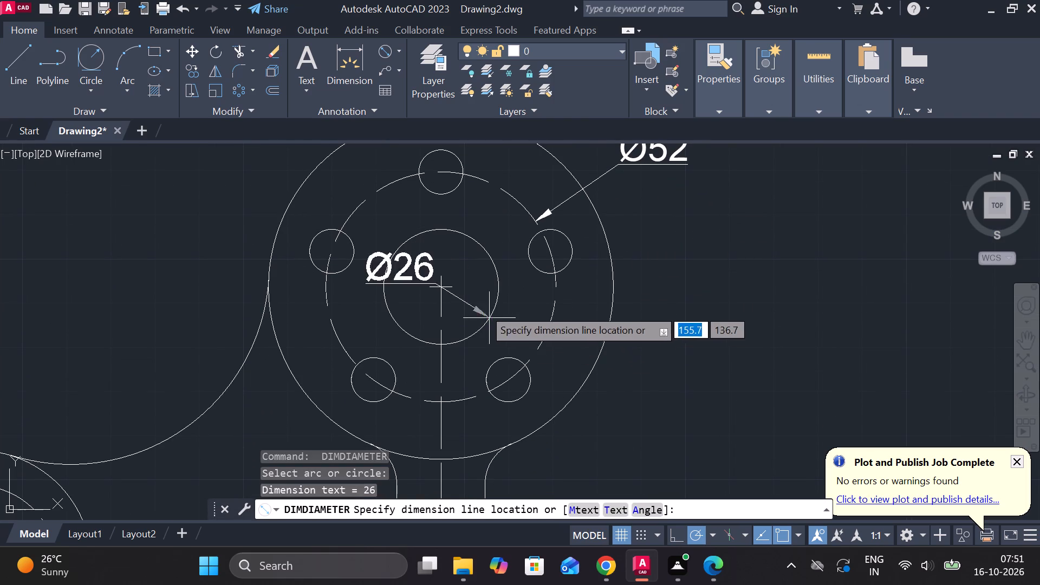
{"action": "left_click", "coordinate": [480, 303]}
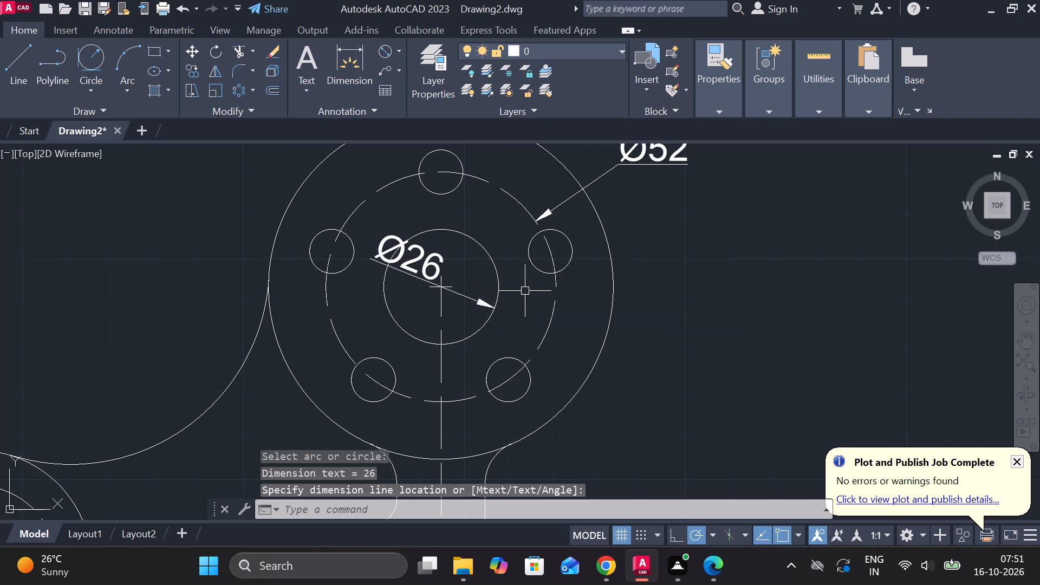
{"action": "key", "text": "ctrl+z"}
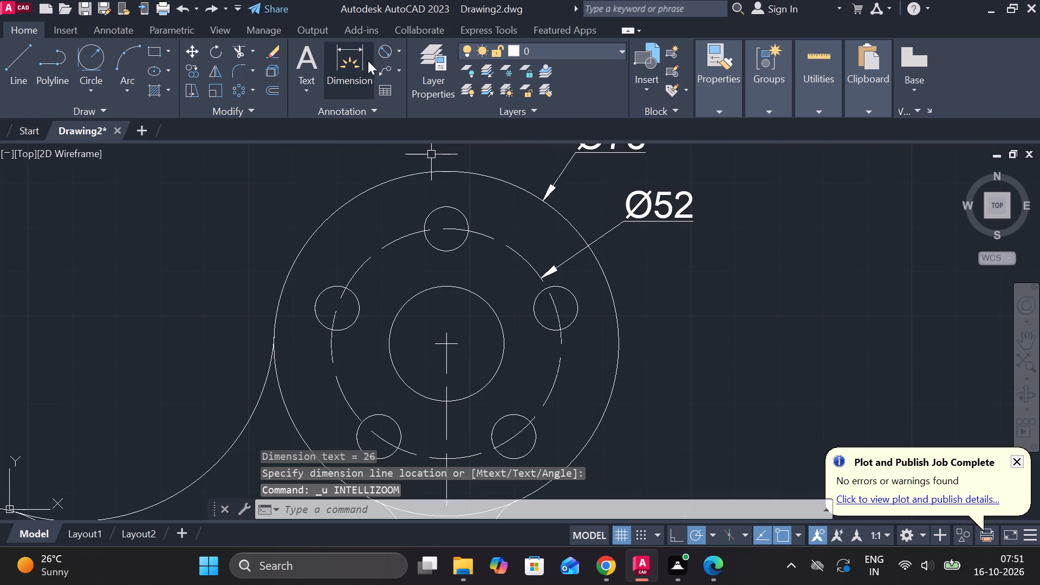
Add a diameter dimension to the flange's centre hole, with its text outside the flange at the upper left.
{"action": "left_click", "coordinate": [392, 45]}
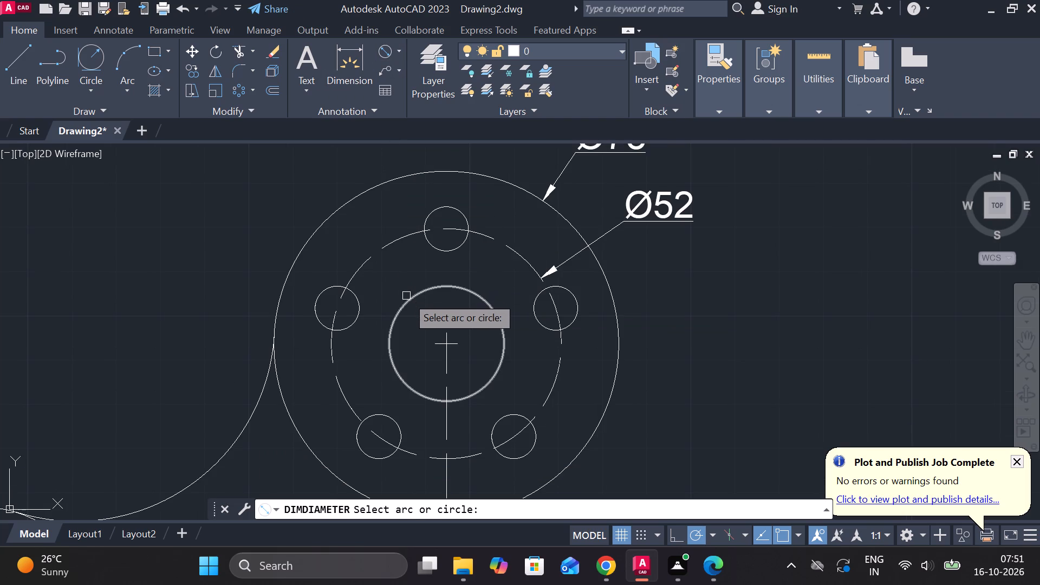
{"action": "left_click", "coordinate": [413, 303]}
{"action": "left_click", "coordinate": [298, 207]}
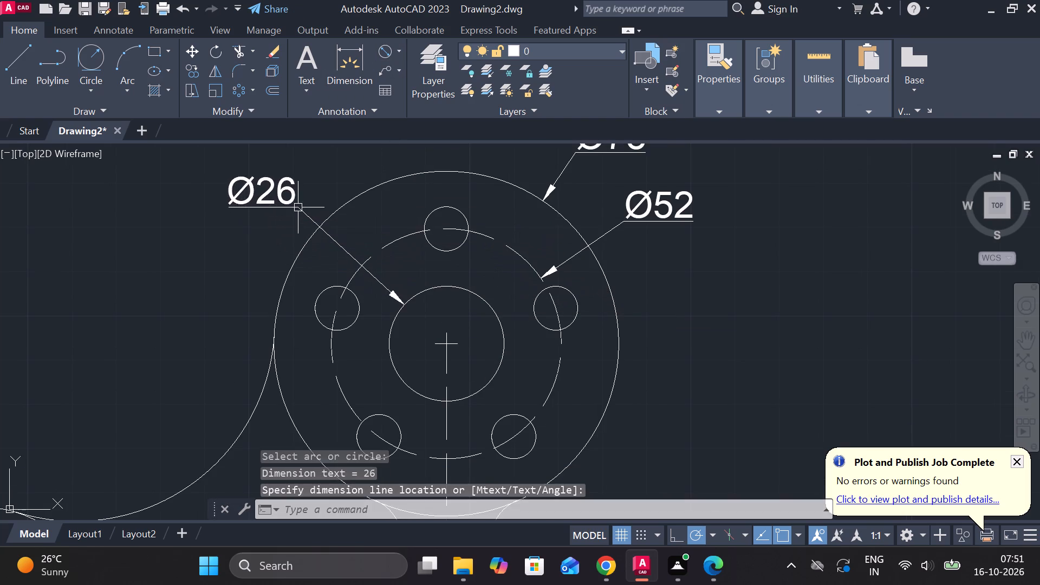
Add diameter dimensions to the three-hole boss's centre hole and outer circle, with both texts outside the boss at its upper right.
{"action": "scroll", "coordinate": [305, 212], "scroll_direction": "down", "scroll_amount": 2}
{"action": "middle_click_drag", "start_coordinate": [465, 275], "coordinate": [572, 200]}
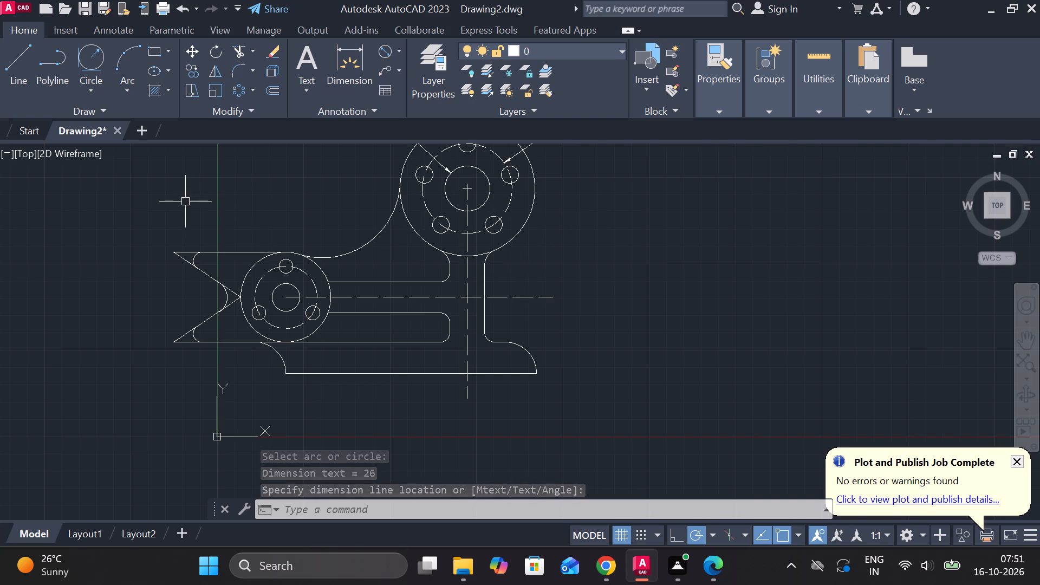
{"action": "scroll", "coordinate": [185, 201], "scroll_direction": "up", "scroll_amount": 1}
{"action": "key", "text": "space"}
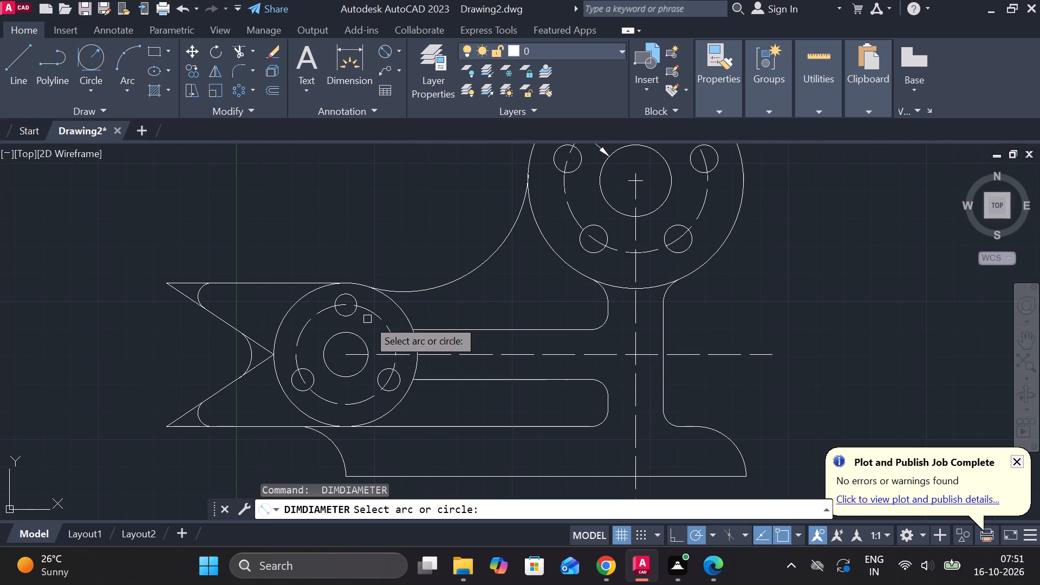
{"action": "left_click", "coordinate": [362, 341]}
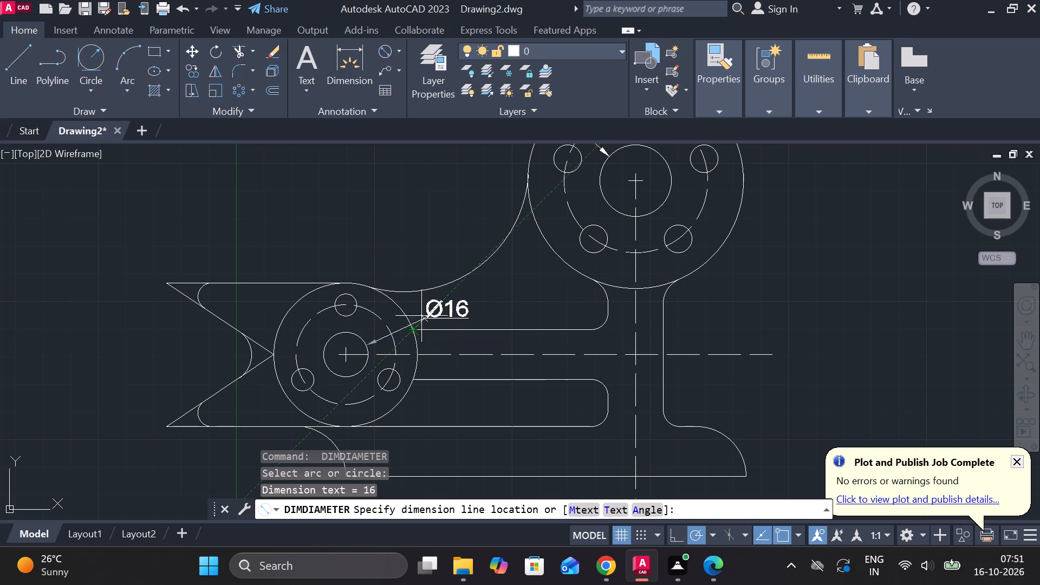
{"action": "scroll", "coordinate": [443, 320], "scroll_direction": "up", "scroll_amount": 2}
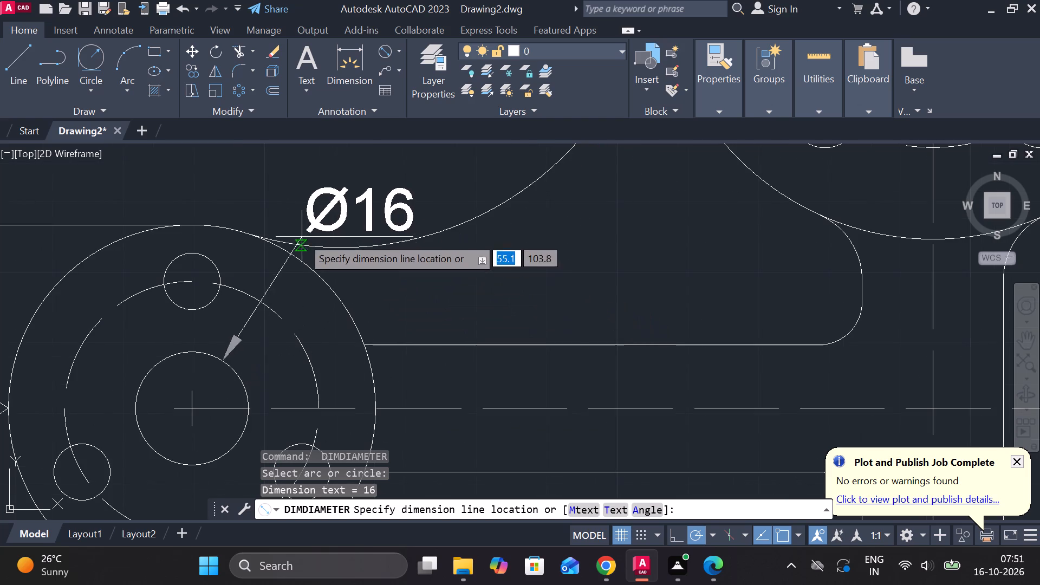
{"action": "left_click", "coordinate": [292, 214]}
{"action": "key", "text": "space"}
{"action": "left_click", "coordinate": [345, 313]}
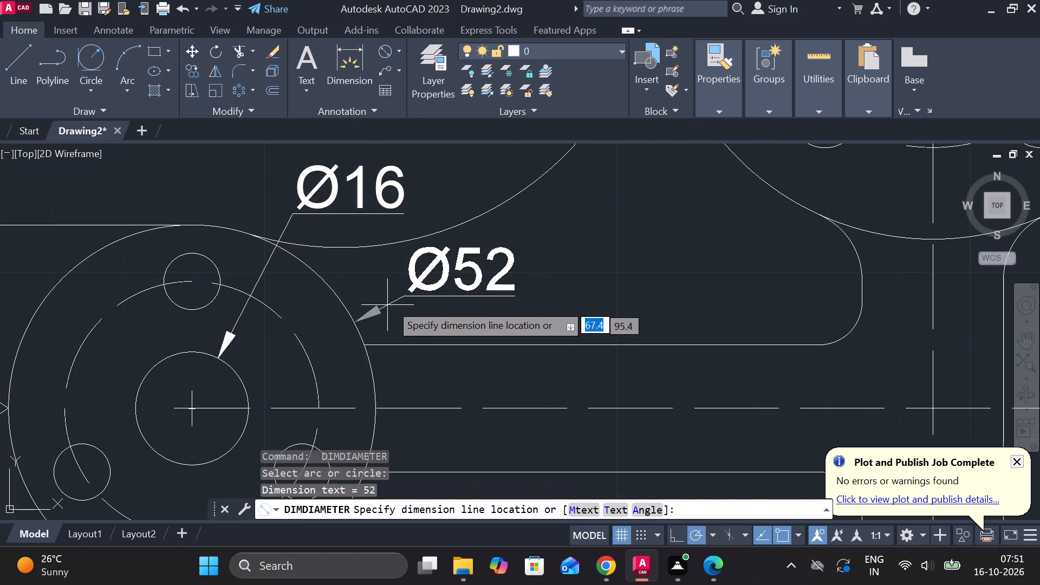
{"action": "left_click", "coordinate": [392, 302]}
Add a diameter dimension to the boss's dashed bolt circle, with its text above the V-shaped end's top edge.
{"action": "middle_click_drag", "start_coordinate": [405, 305], "coordinate": [477, 211]}
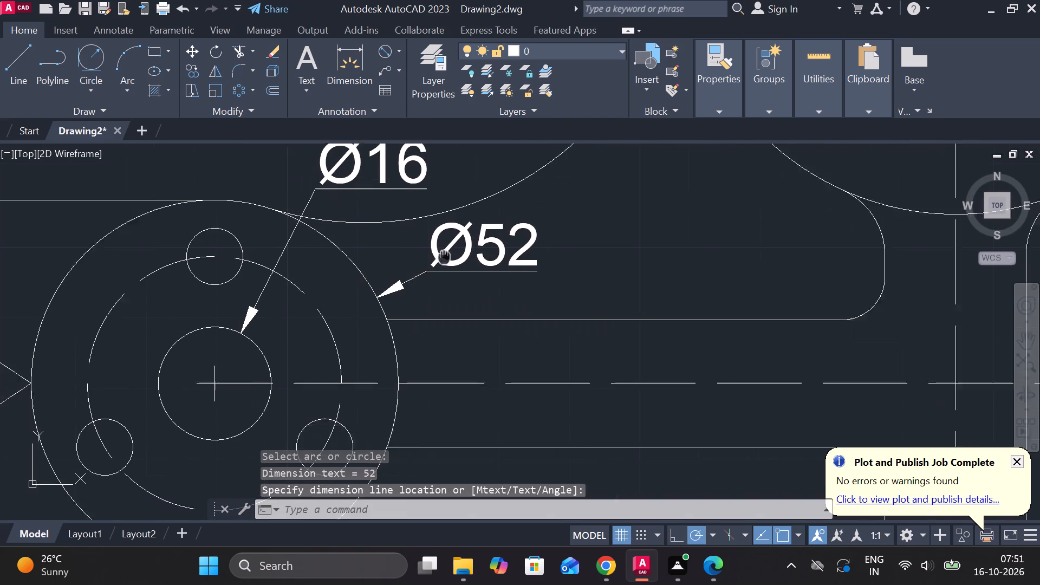
{"action": "middle_click_drag", "start_coordinate": [477, 211], "coordinate": [490, 195]}
{"action": "key", "text": "space"}
{"action": "middle_click_drag", "start_coordinate": [274, 256], "coordinate": [334, 303]}
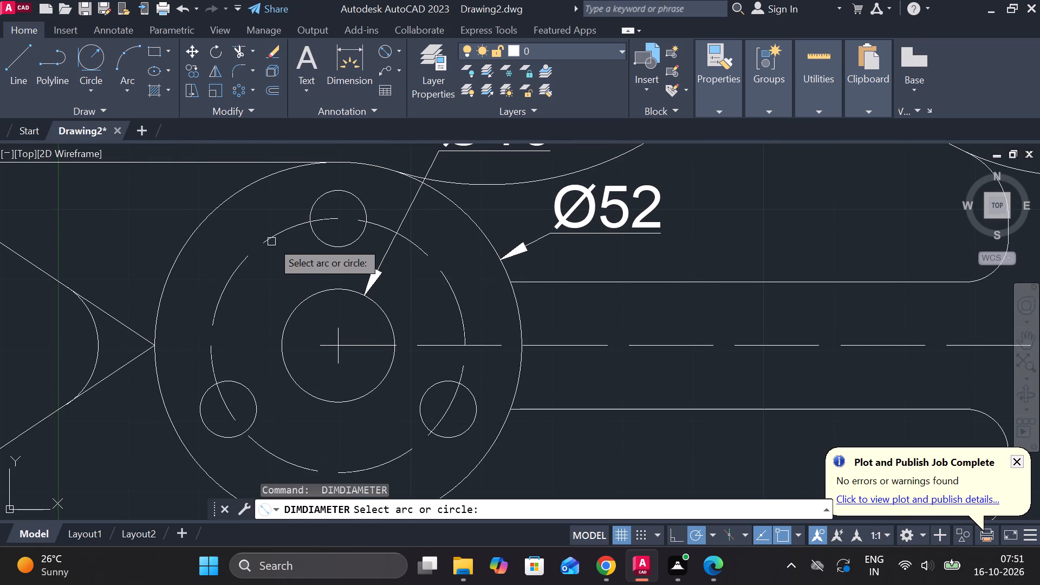
{"action": "left_click", "coordinate": [271, 241]}
{"action": "middle_click_drag", "start_coordinate": [269, 220], "coordinate": [489, 382]}
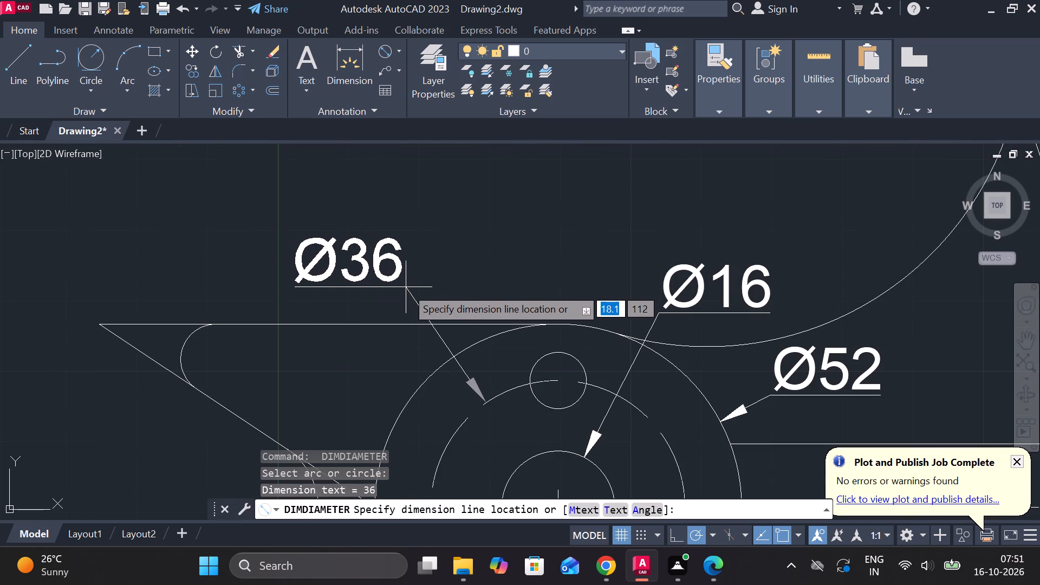
{"action": "left_click", "coordinate": [406, 275]}
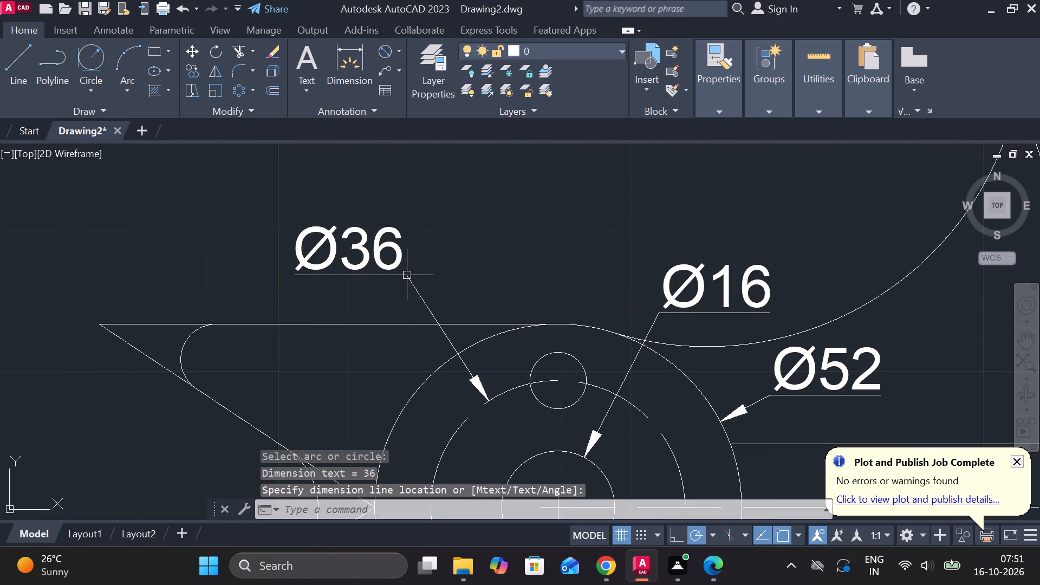
Add a radius dimension to the large arc joining the boss to the flange, with its text inside the arc.
{"action": "scroll", "coordinate": [407, 275], "scroll_direction": "down", "scroll_amount": 2}
{"action": "middle_click_drag", "start_coordinate": [448, 383], "coordinate": [433, 344]}
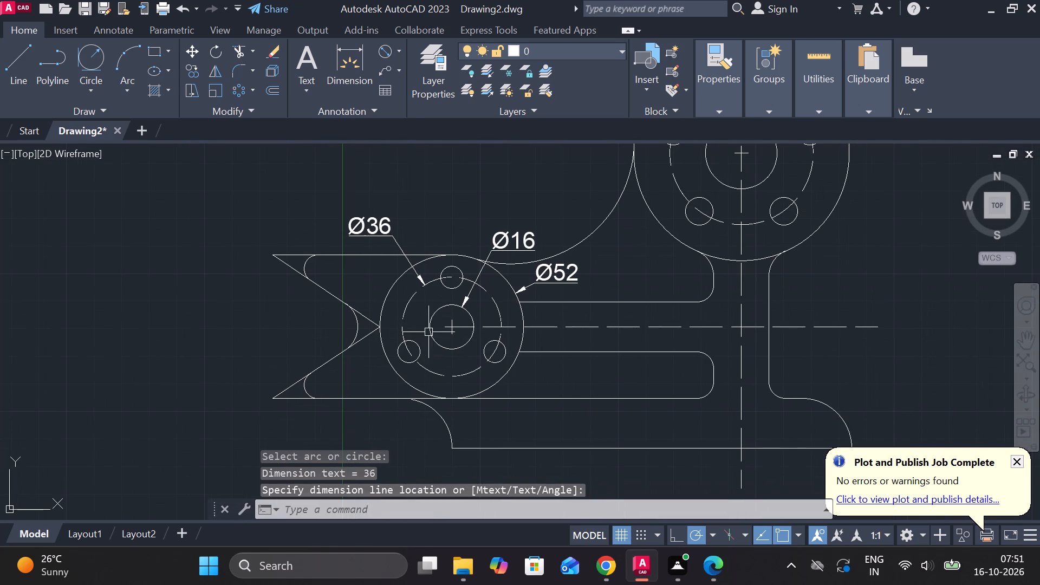
{"action": "middle_click_drag", "start_coordinate": [530, 404], "coordinate": [498, 400]}
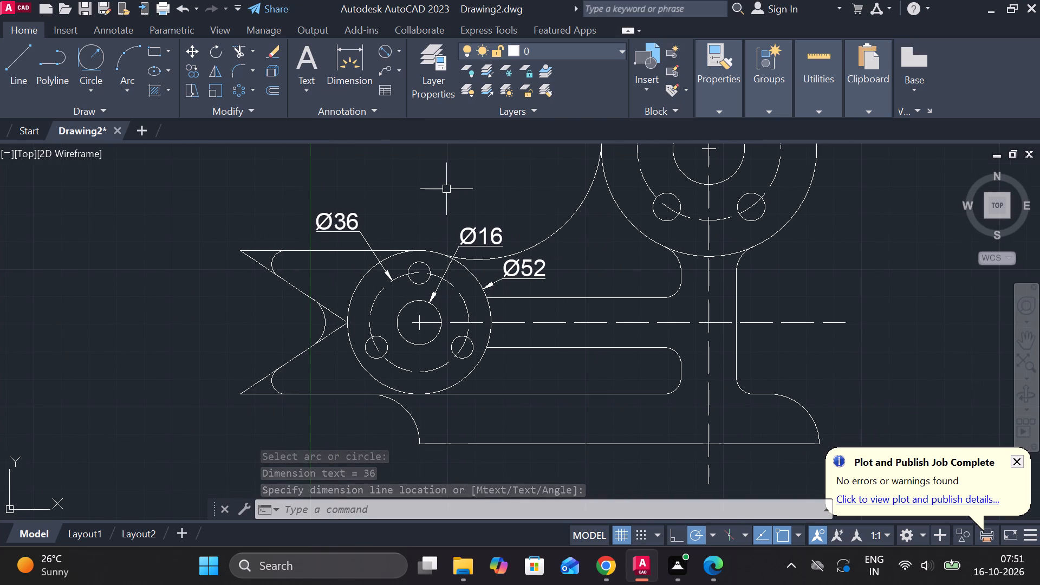
{"action": "left_click", "coordinate": [402, 51]}
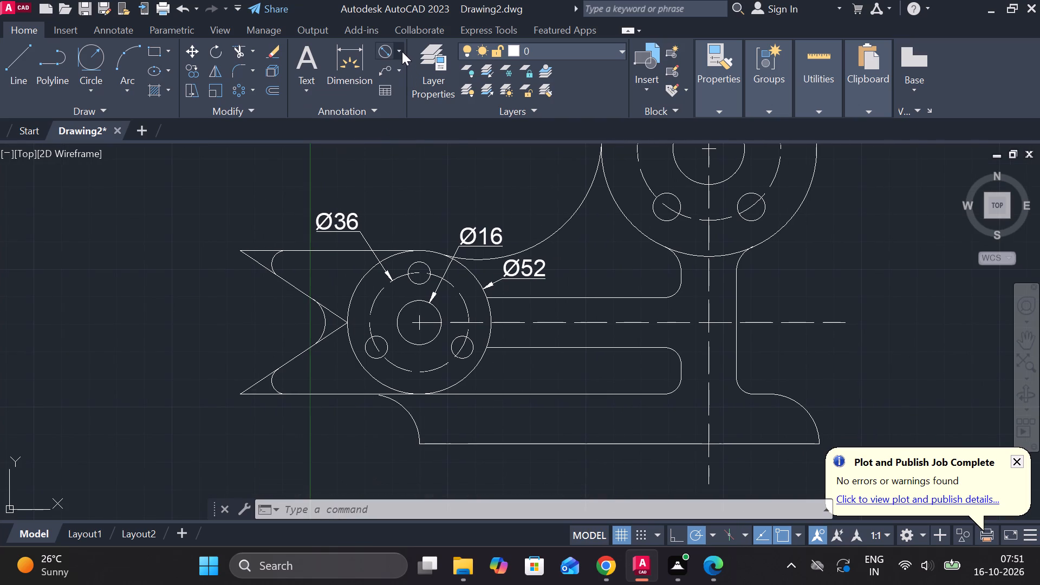
{"action": "left_click", "coordinate": [413, 221]}
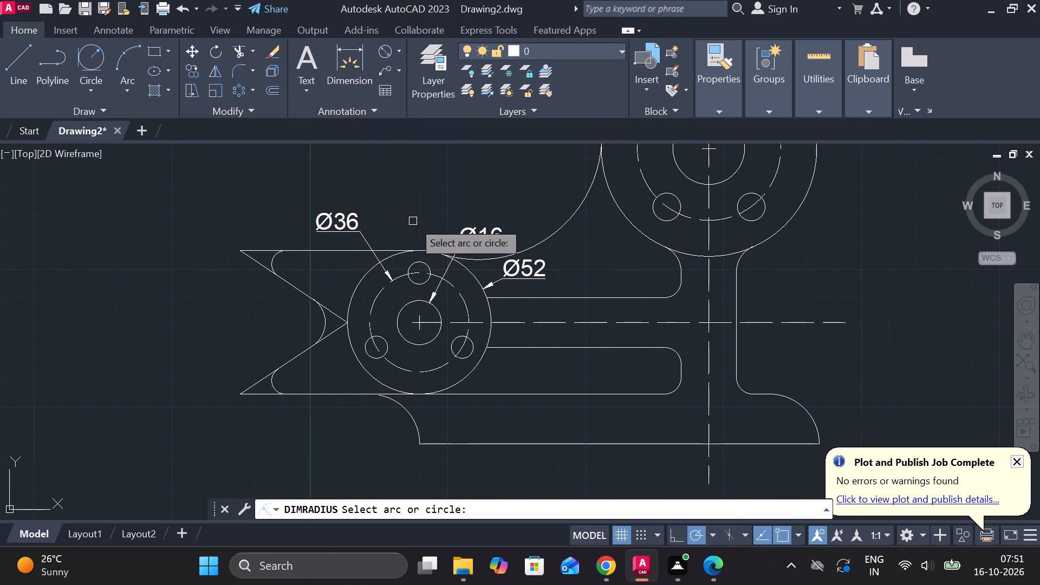
{"action": "middle_click_drag", "start_coordinate": [578, 250], "coordinate": [554, 250]}
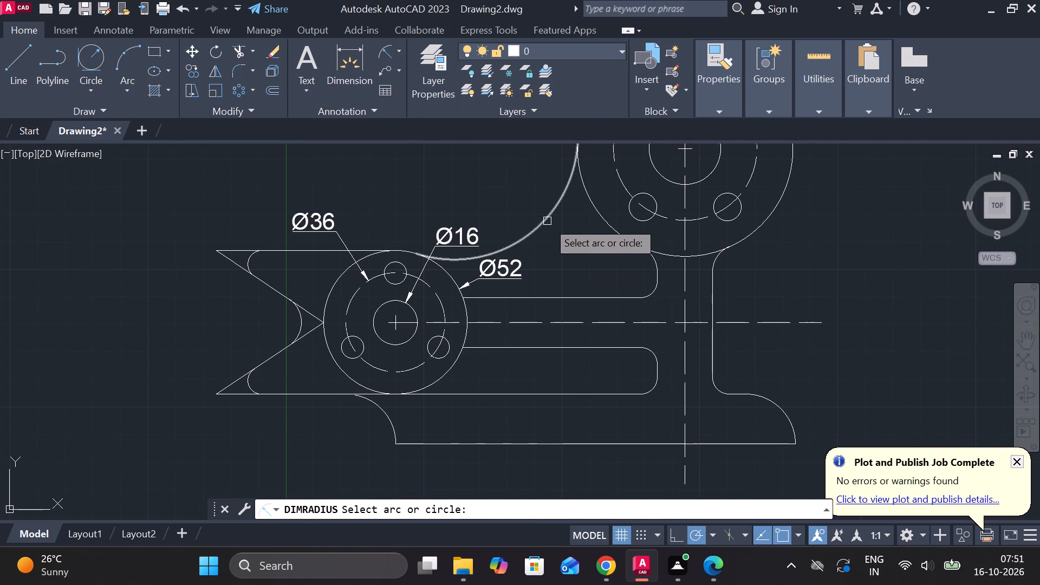
{"action": "left_click", "coordinate": [547, 221]}
{"action": "left_click", "coordinate": [535, 198]}
Add radius dimensions to the two fillets joining the flange to the vertical arm, placing each text on the outer side of the arm.
{"action": "key", "text": "space"}
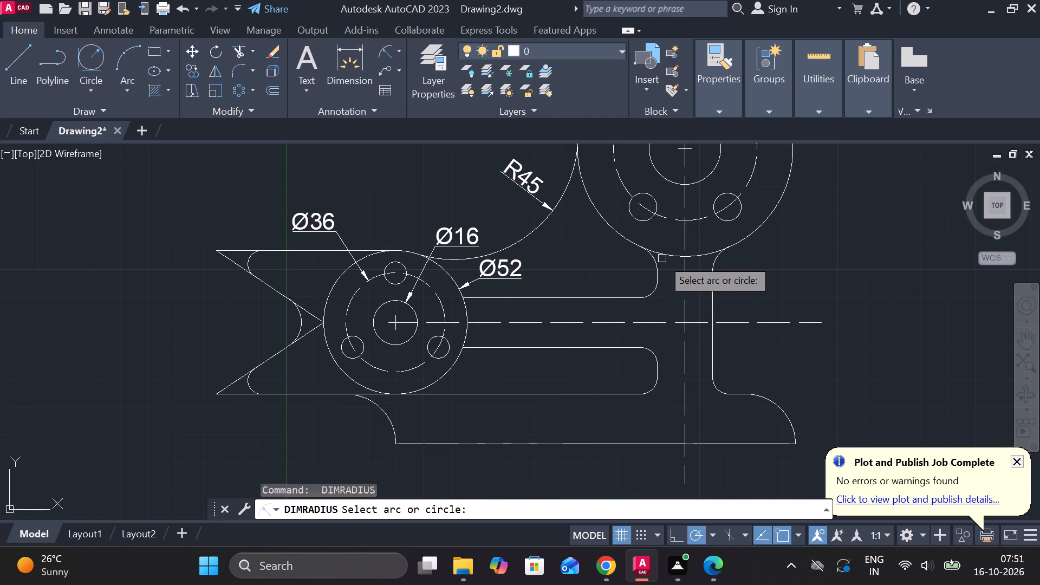
{"action": "middle_click_drag", "start_coordinate": [728, 284], "coordinate": [645, 331]}
{"action": "scroll", "coordinate": [538, 304], "scroll_direction": "up", "scroll_amount": 3}
{"action": "middle_click_drag", "start_coordinate": [782, 335], "coordinate": [782, 335]}
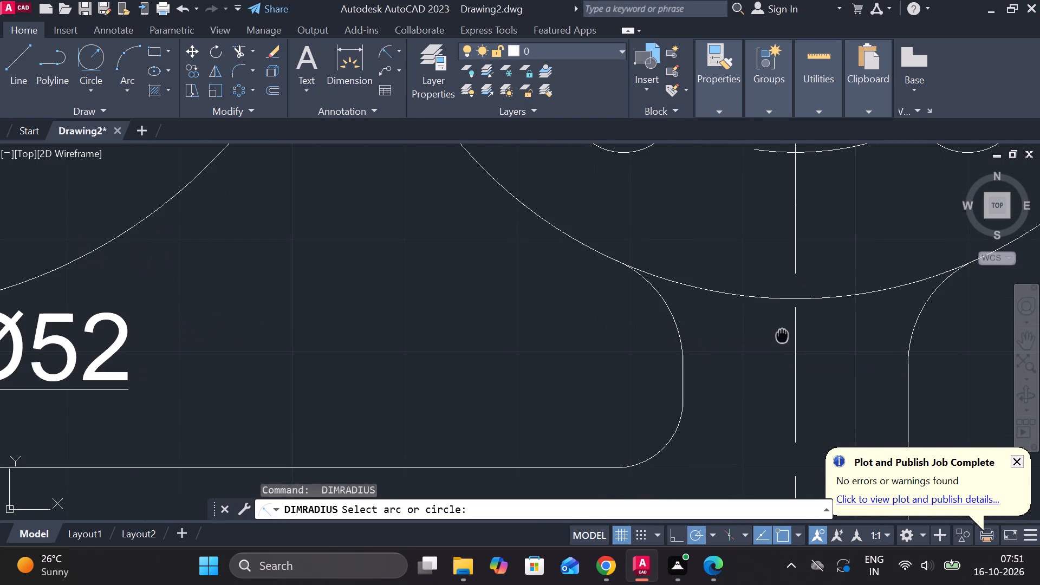
{"action": "middle_click_drag", "start_coordinate": [782, 335], "coordinate": [594, 347]}
{"action": "double_click", "coordinate": [459, 294]}
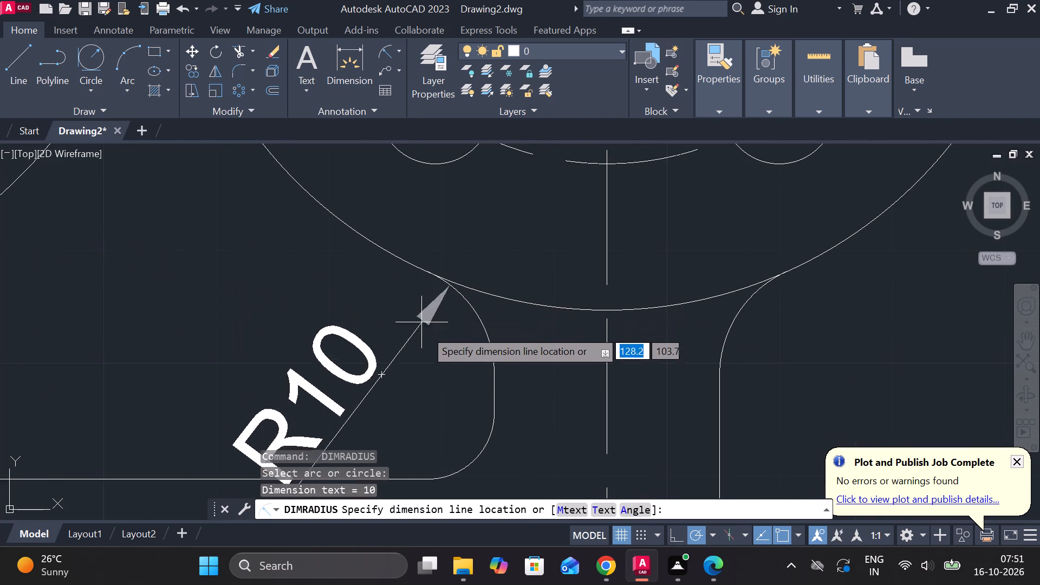
{"action": "left_click", "coordinate": [433, 352]}
{"action": "key", "text": "space"}
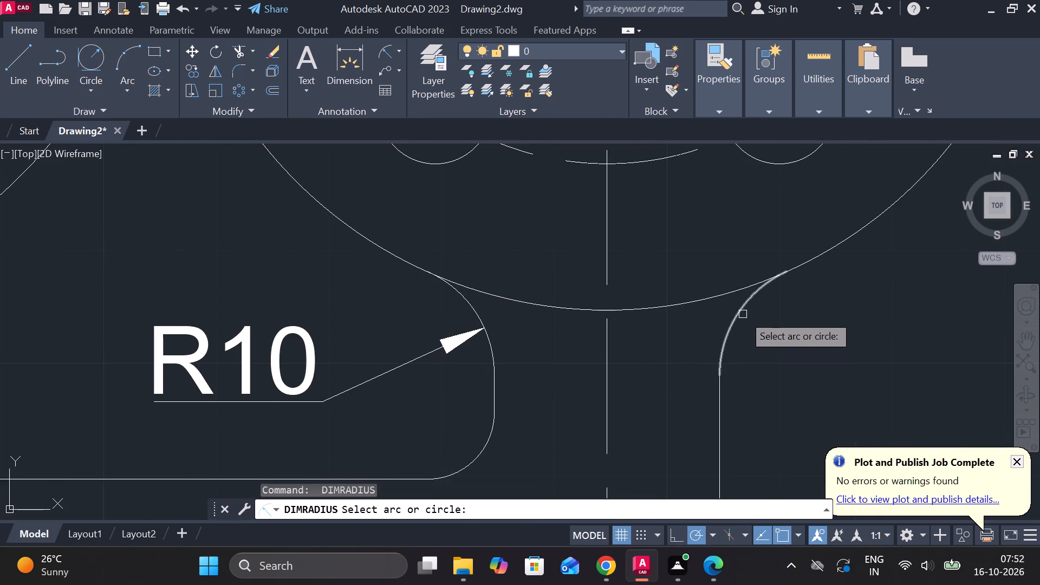
{"action": "left_click", "coordinate": [743, 314]}
{"action": "left_click", "coordinate": [781, 336]}
Add radius dimensions to the fillet where the horizontal arm's top edge meets the vertical arm and to the lower slot's upper corner fillet.
{"action": "scroll", "coordinate": [779, 336], "scroll_direction": "down", "scroll_amount": 1}
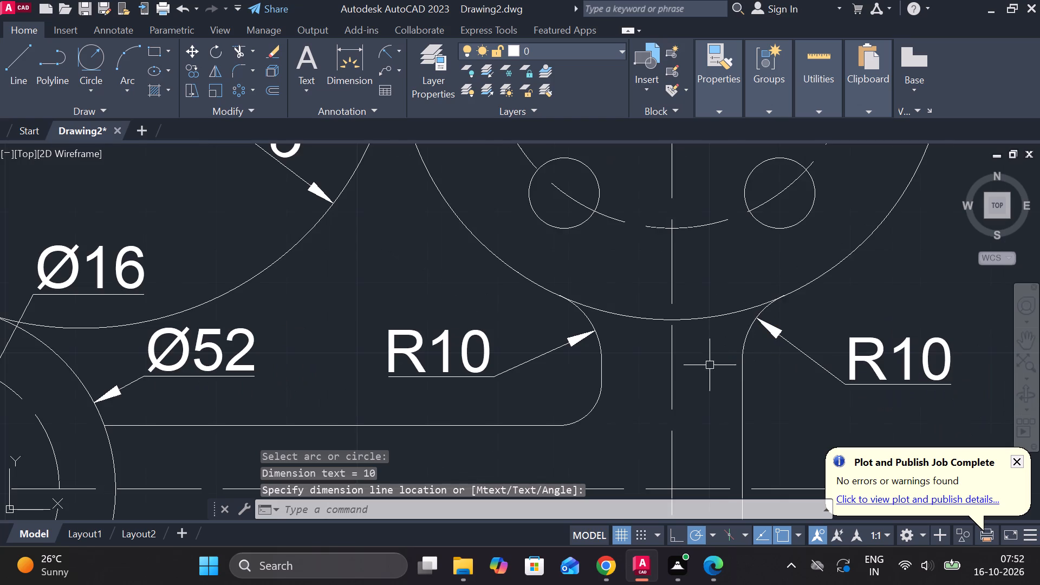
{"action": "middle_click_drag", "start_coordinate": [614, 381], "coordinate": [622, 288]}
{"action": "key", "text": "space"}
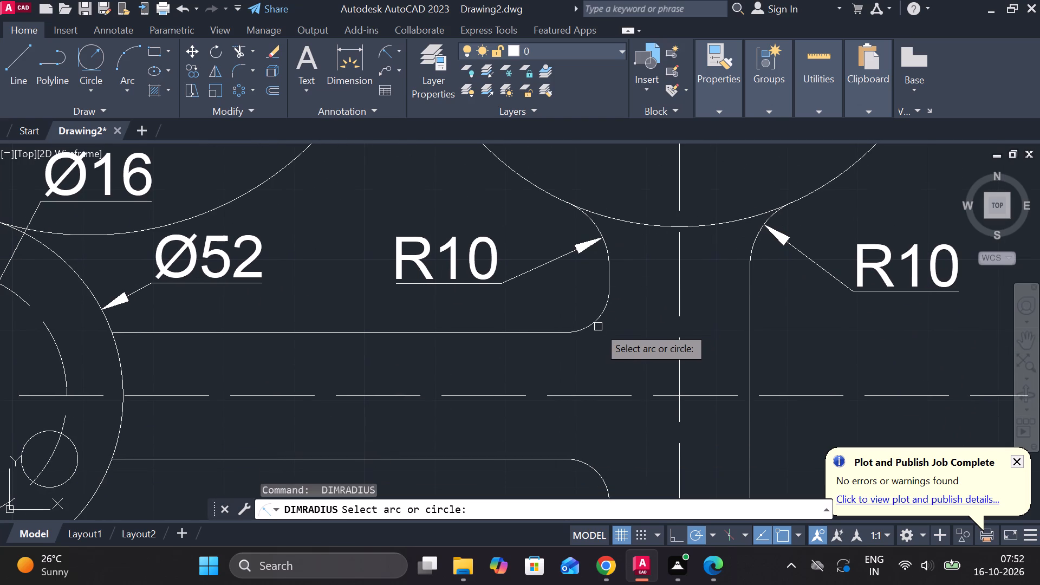
{"action": "left_click", "coordinate": [593, 322]}
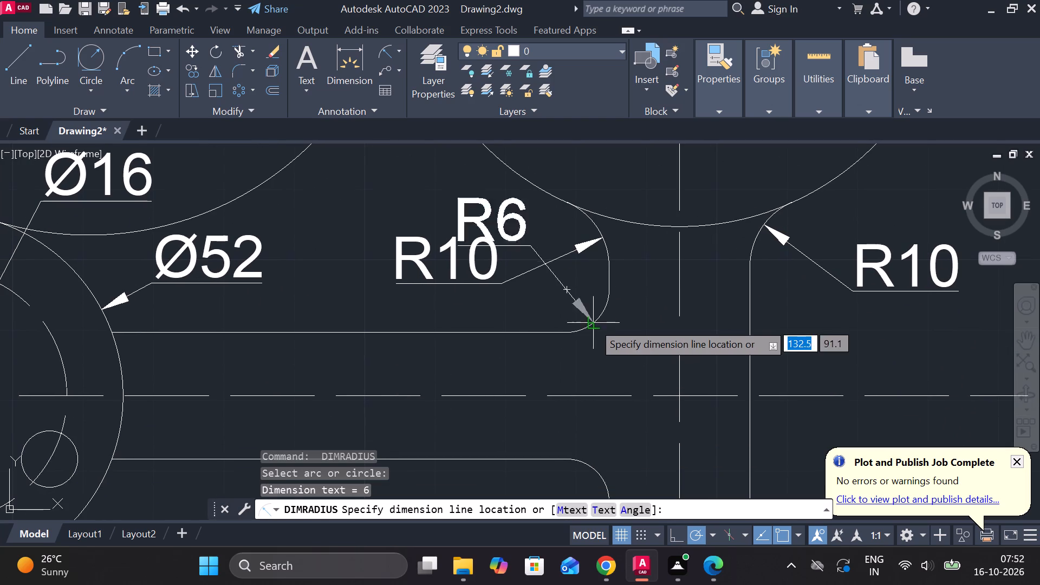
{"action": "left_click", "coordinate": [617, 348]}
{"action": "middle_click_drag", "start_coordinate": [617, 361], "coordinate": [590, 267]}
{"action": "key", "text": "space"}
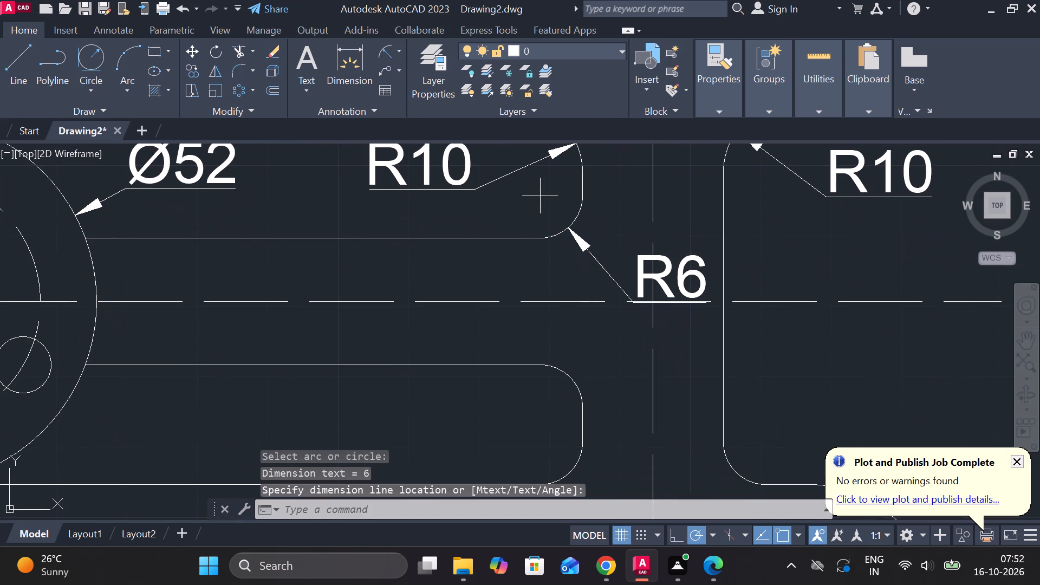
{"action": "left_click", "coordinate": [572, 385]}
{"action": "left_click", "coordinate": [571, 389]}
Add a radius dimension to the fillet between the vertical arm's right edge and the base, with its text above the base.
{"action": "scroll", "coordinate": [599, 392], "scroll_direction": "down", "scroll_amount": 1}
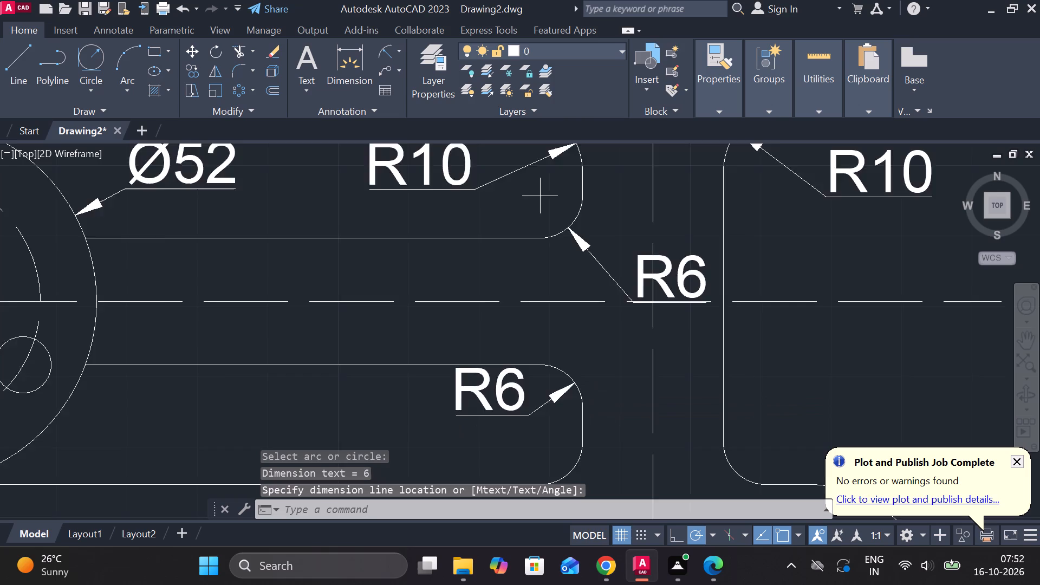
{"action": "middle_click_drag", "start_coordinate": [652, 394], "coordinate": [621, 319]}
{"action": "scroll", "coordinate": [627, 322], "scroll_direction": "up", "scroll_amount": 1}
{"action": "key", "text": "space"}
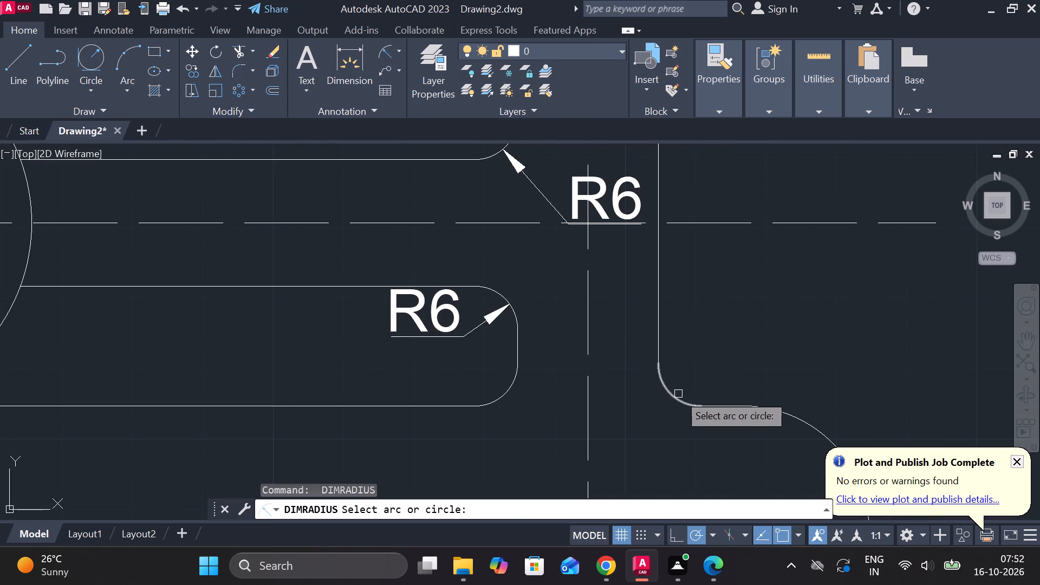
{"action": "left_click", "coordinate": [678, 394]}
{"action": "left_click", "coordinate": [683, 386]}
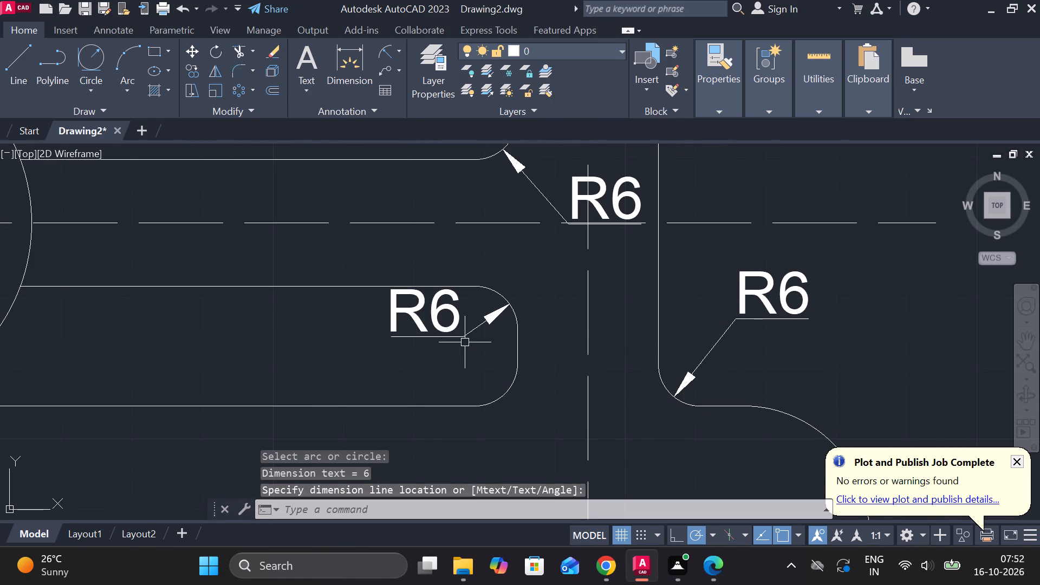
Erase the radius dimension on the lower slot's upper corner fillet.
{"action": "left_click", "coordinate": [459, 329]}
{"action": "left_click", "coordinate": [415, 338]}
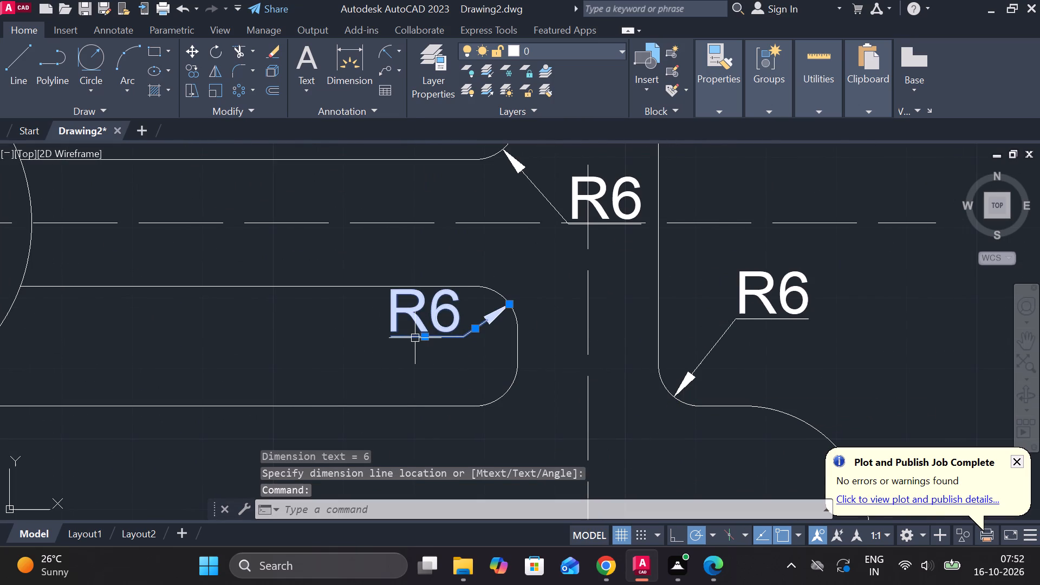
{"action": "left_click", "coordinate": [472, 331]}
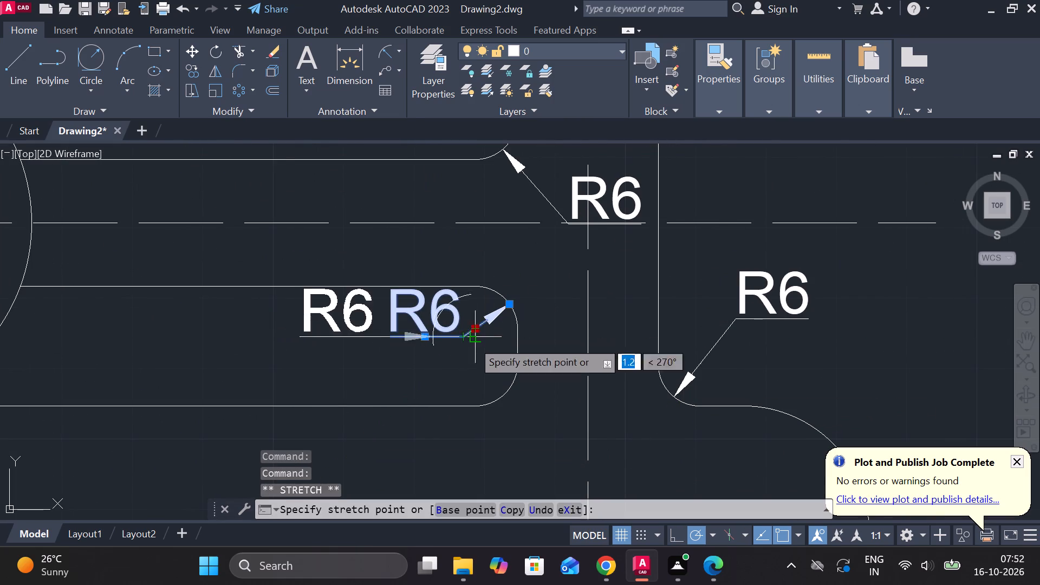
{"action": "key", "text": "Escape"}
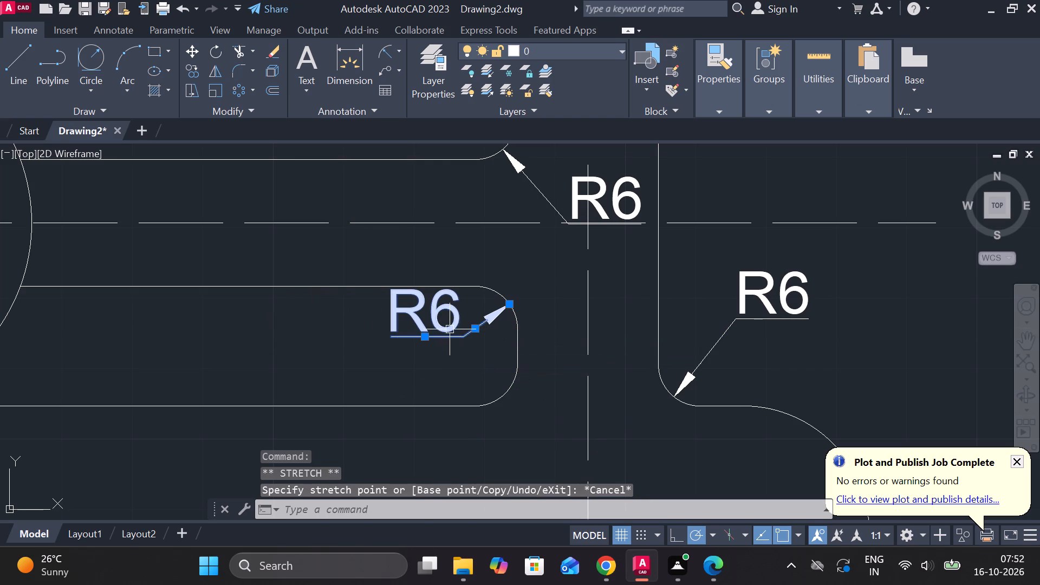
{"action": "left_click", "coordinate": [428, 337]}
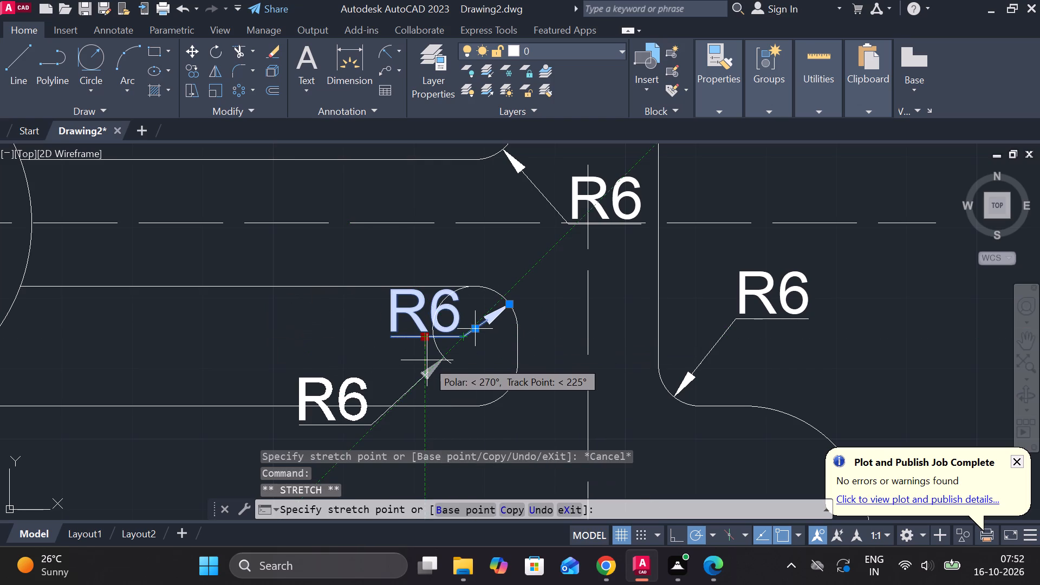
{"action": "key", "text": "Escape"}
{"action": "type", "text": "E"}
{"action": "key", "text": "space"}
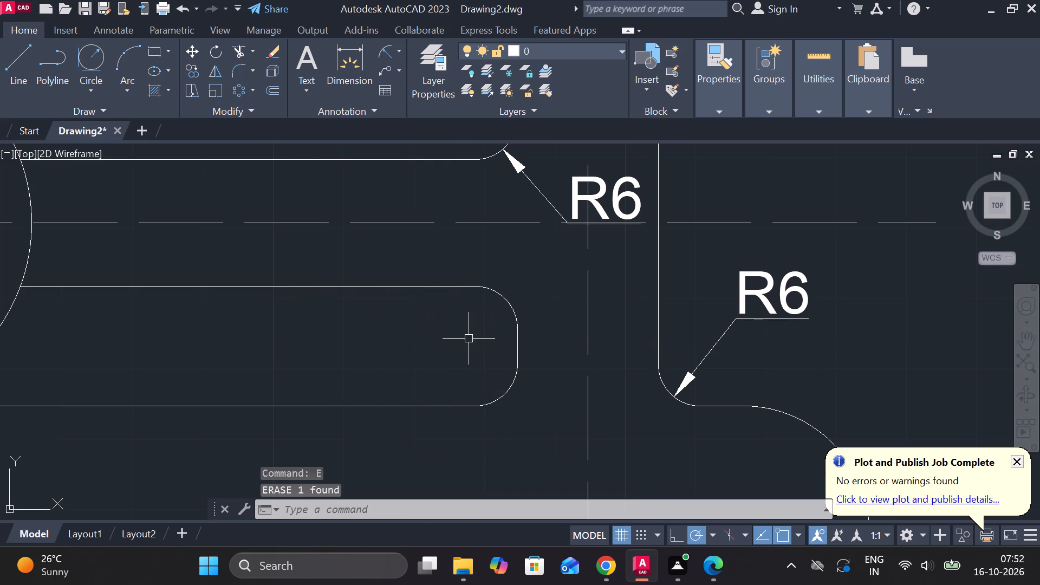
Add a new radius dimension to the lower slot's upper corner fillet, with its text inside the slot.
{"action": "left_click", "coordinate": [384, 44]}
{"action": "left_click", "coordinate": [496, 290]}
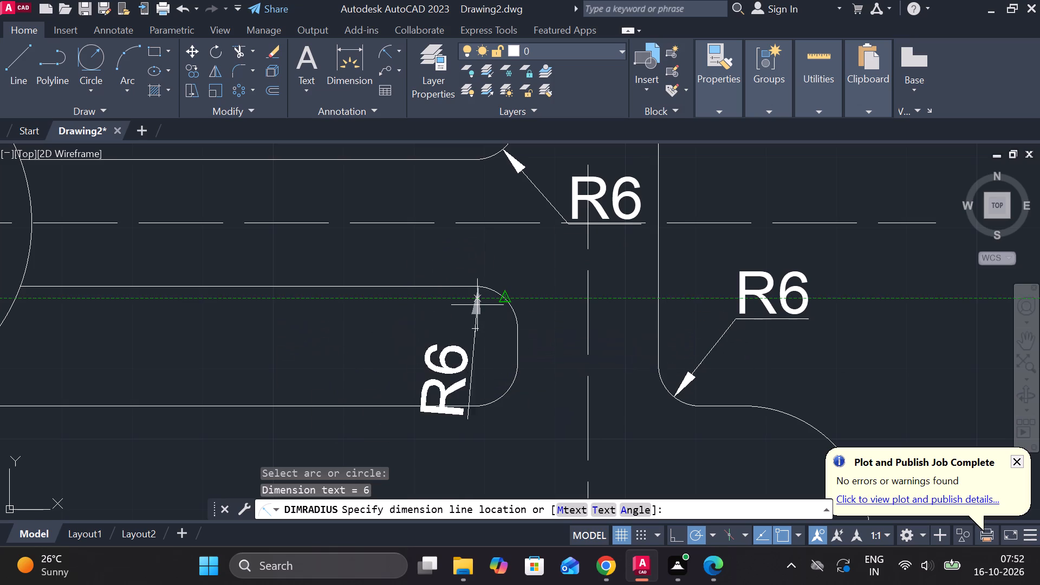
{"action": "double_click", "coordinate": [499, 306]}
Add radius dimensions to the arcs at both ends of the base, placing each text outside the base.
{"action": "scroll", "coordinate": [575, 306], "scroll_direction": "down", "scroll_amount": 2}
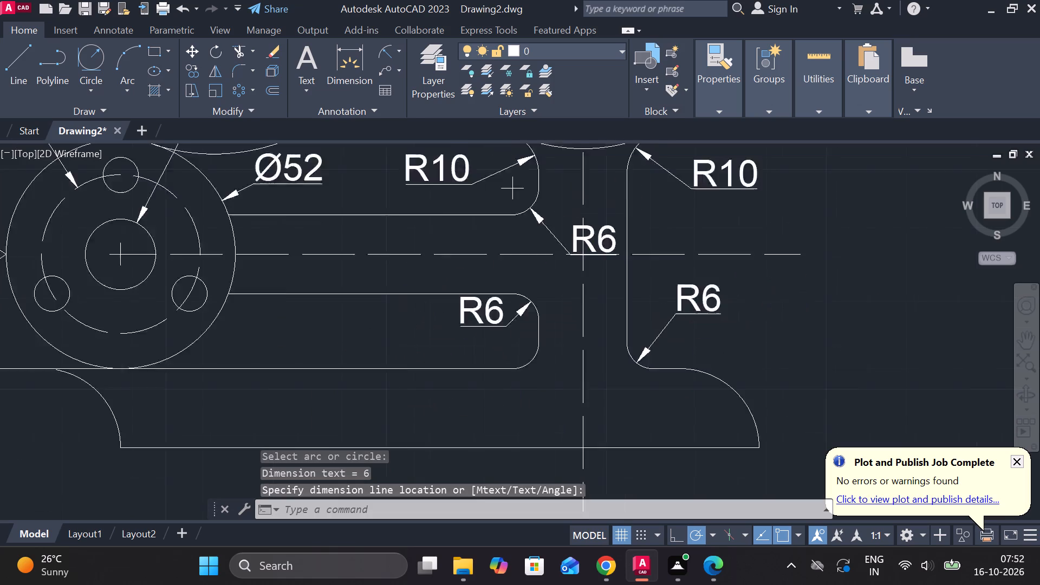
{"action": "key", "text": "space"}
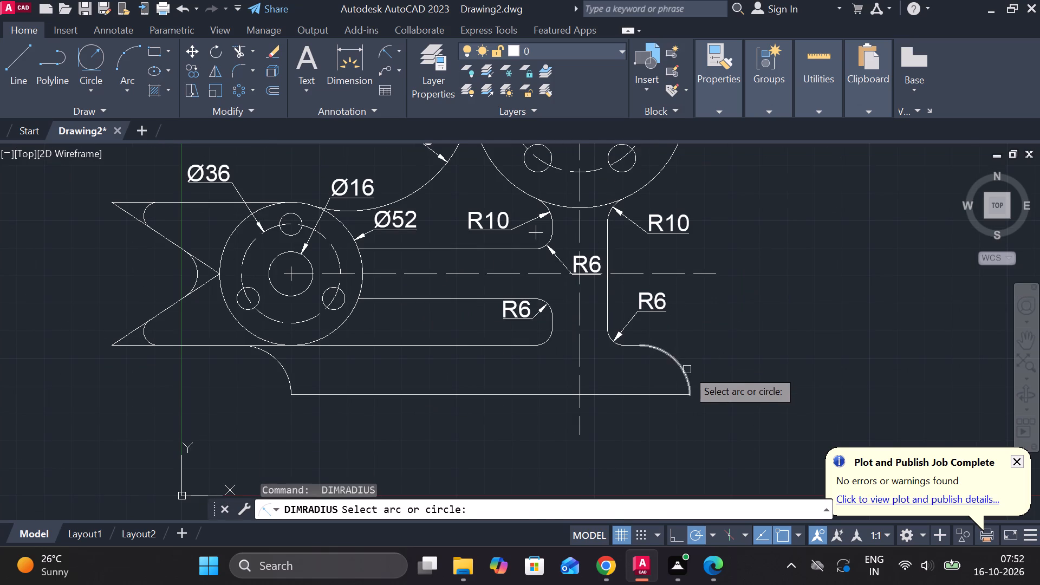
{"action": "left_click", "coordinate": [687, 369]}
{"action": "left_click", "coordinate": [687, 369]}
{"action": "middle_click_drag", "start_coordinate": [571, 375], "coordinate": [694, 343]}
{"action": "key", "text": "space"}
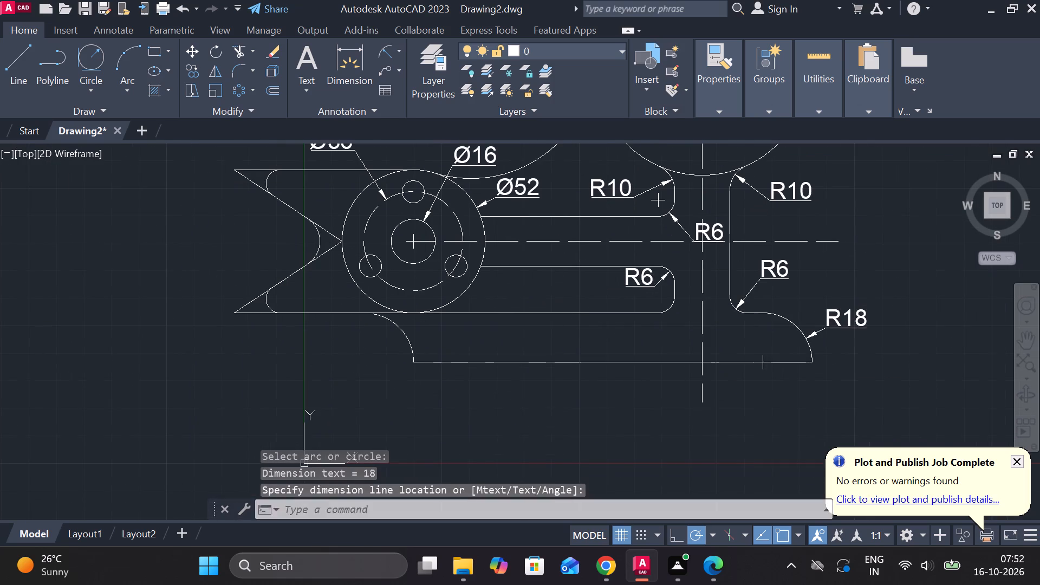
{"action": "left_click", "coordinate": [406, 341]}
{"action": "left_click", "coordinate": [406, 341]}
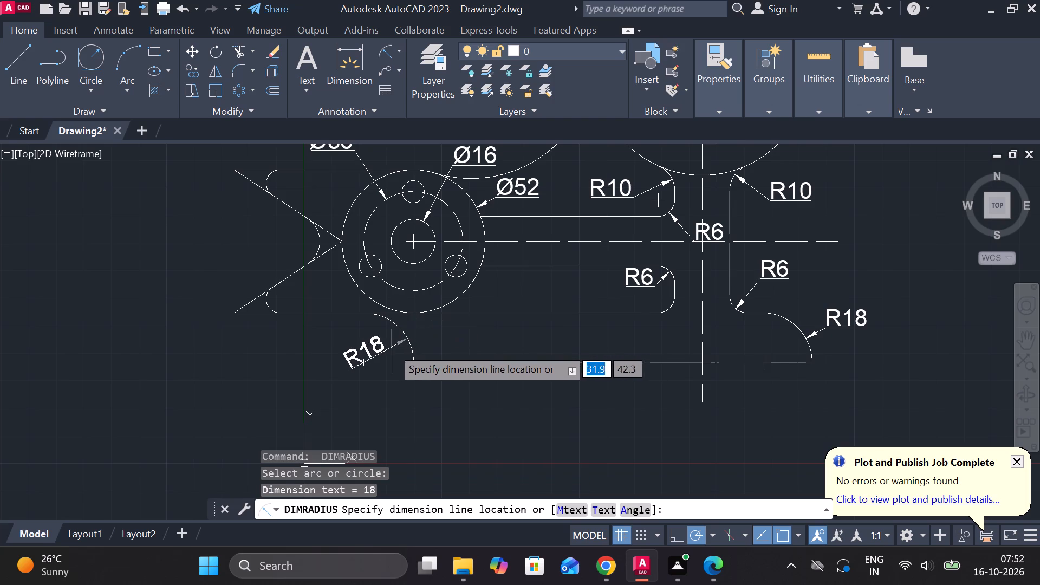
{"action": "left_click", "coordinate": [392, 347]}
Add radius dimensions to the fillet at the V notch's vertex and to the small fillet near its lower tip, with their texts left of the arcs.
{"action": "middle_click_drag", "start_coordinate": [312, 279], "coordinate": [406, 335]}
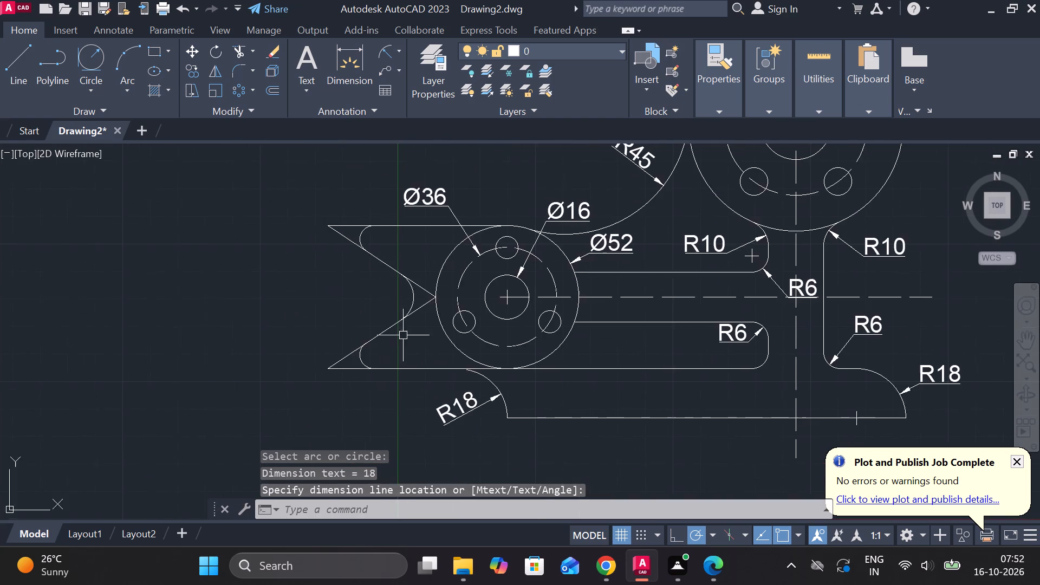
{"action": "scroll", "coordinate": [400, 334], "scroll_direction": "up", "scroll_amount": 2}
{"action": "key", "text": "space"}
{"action": "left_click", "coordinate": [422, 263]}
{"action": "left_click", "coordinate": [428, 256]}
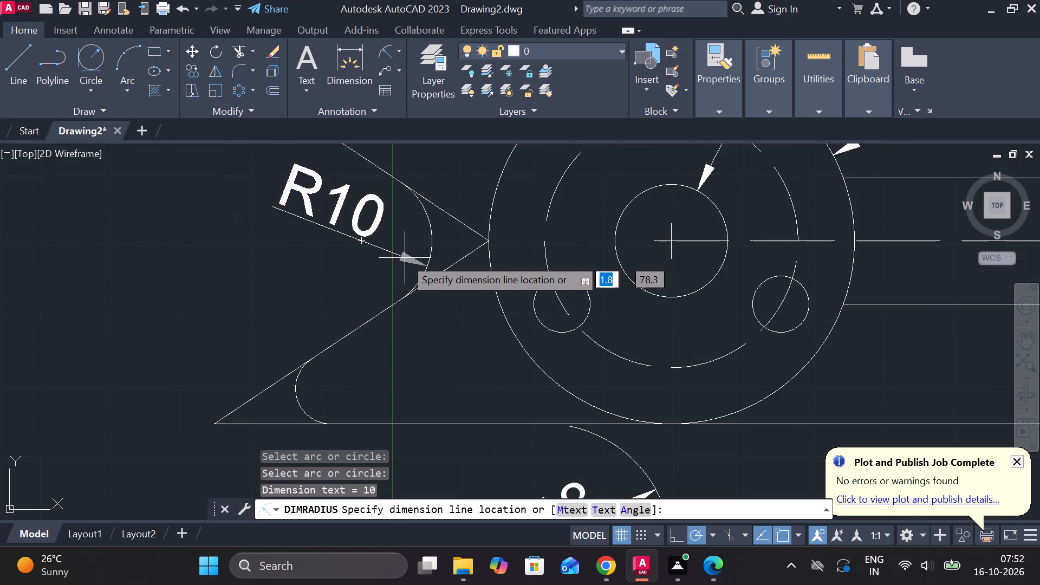
{"action": "left_click", "coordinate": [414, 258]}
{"action": "middle_click_drag", "start_coordinate": [310, 334], "coordinate": [427, 271]}
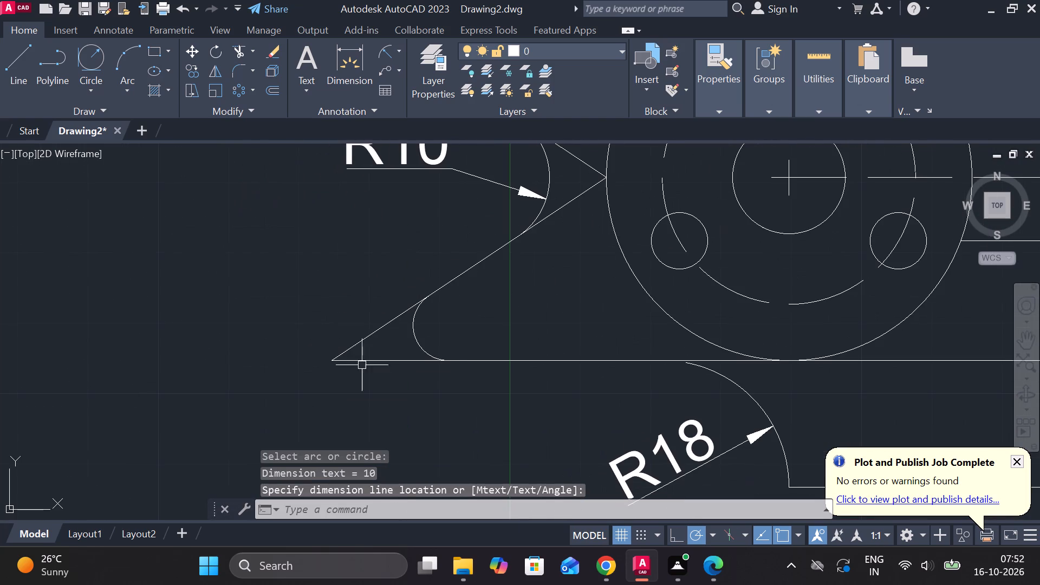
{"action": "key", "text": "space"}
{"action": "left_click", "coordinate": [414, 331]}
{"action": "left_click", "coordinate": [417, 372]}
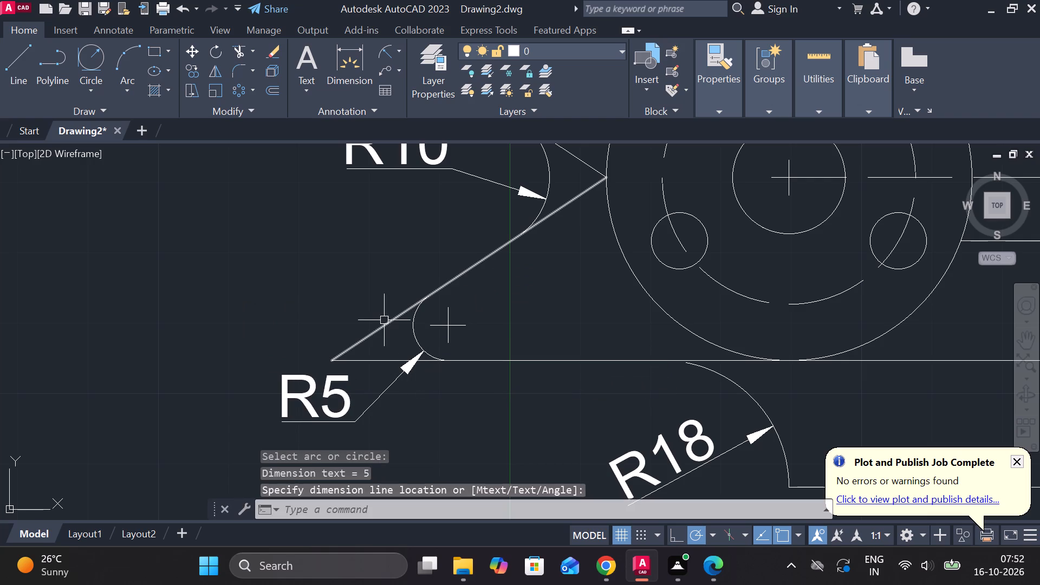
Add a horizontal linear dimension from the boss centre to the base's right end, placed below the base.
{"action": "scroll", "coordinate": [384, 319], "scroll_direction": "down", "scroll_amount": 2}
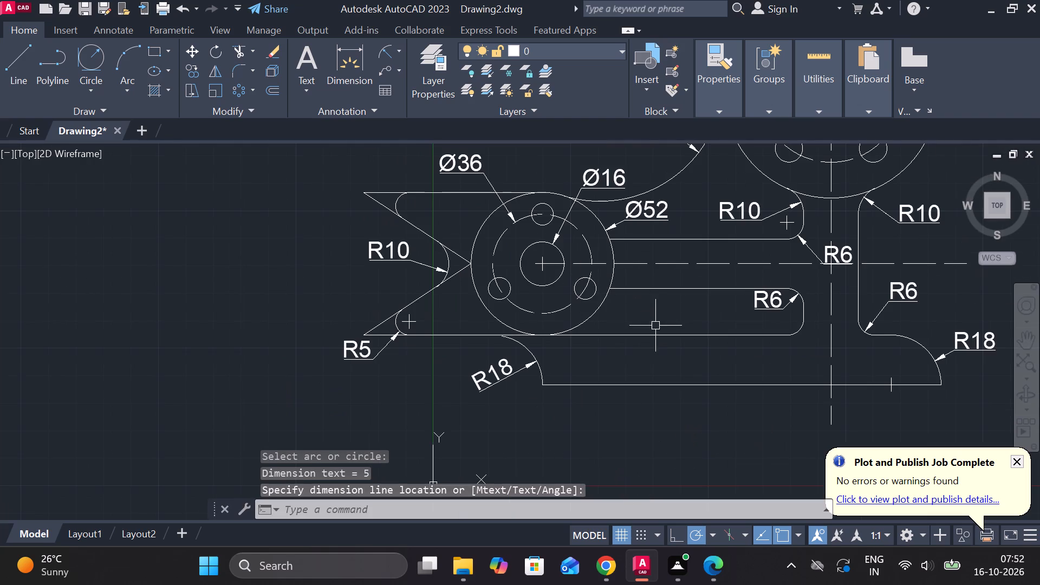
{"action": "middle_click_drag", "start_coordinate": [655, 330], "coordinate": [457, 303]}
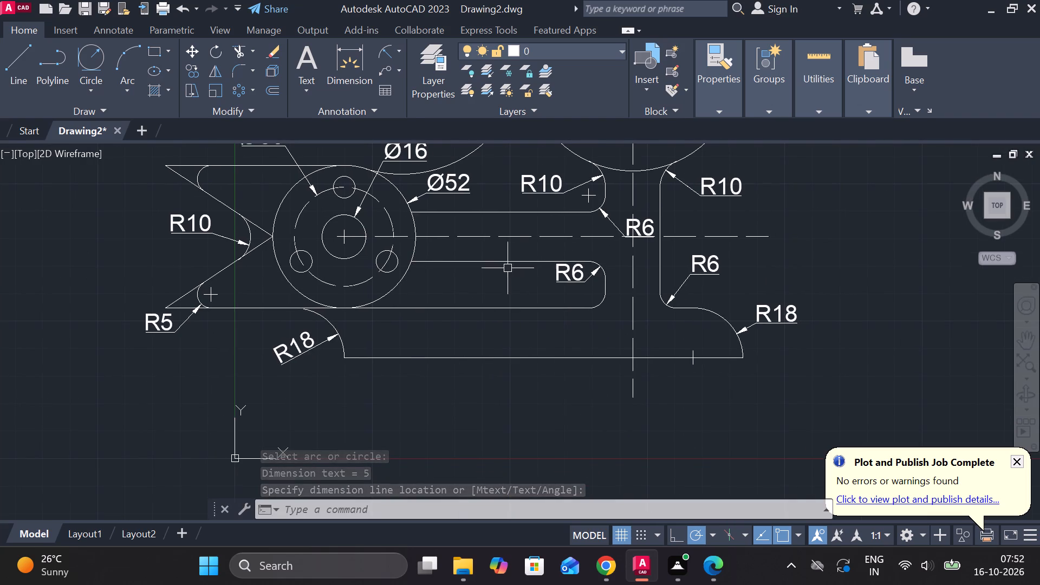
{"action": "middle_click_drag", "start_coordinate": [506, 269], "coordinate": [447, 311]}
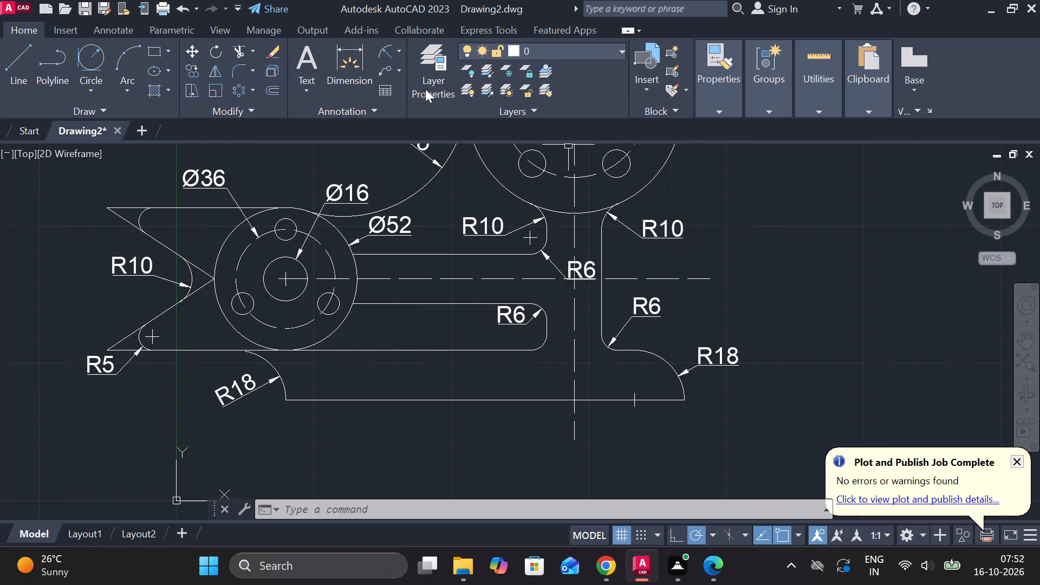
{"action": "left_click", "coordinate": [405, 52]}
{"action": "left_click", "coordinate": [405, 52]}
{"action": "left_click", "coordinate": [399, 48]}
{"action": "left_click", "coordinate": [412, 73]}
{"action": "middle_click_drag", "start_coordinate": [355, 386], "coordinate": [538, 305]}
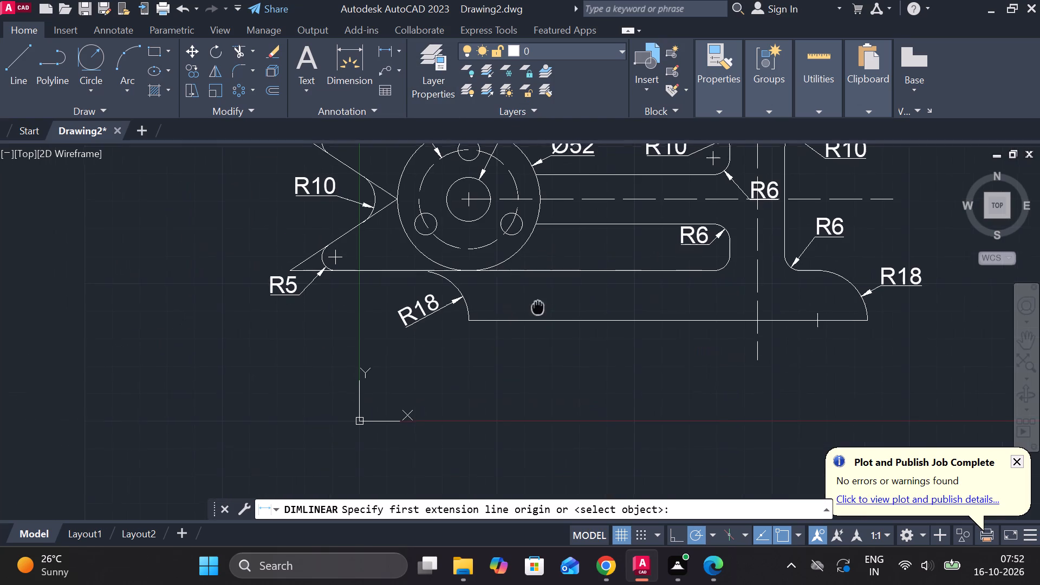
{"action": "middle_click_drag", "start_coordinate": [538, 305], "coordinate": [537, 305]}
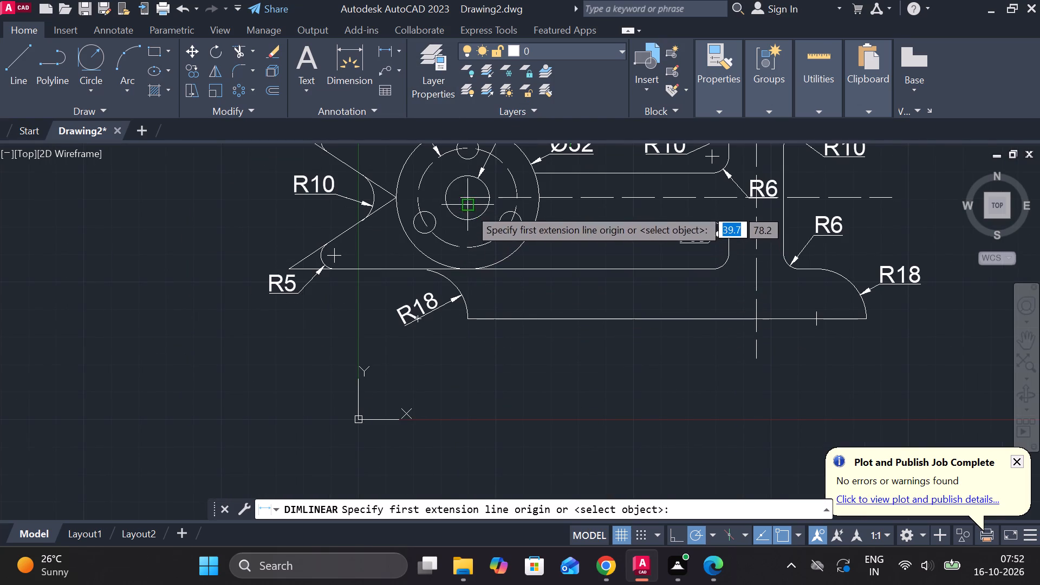
{"action": "left_click", "coordinate": [467, 196]}
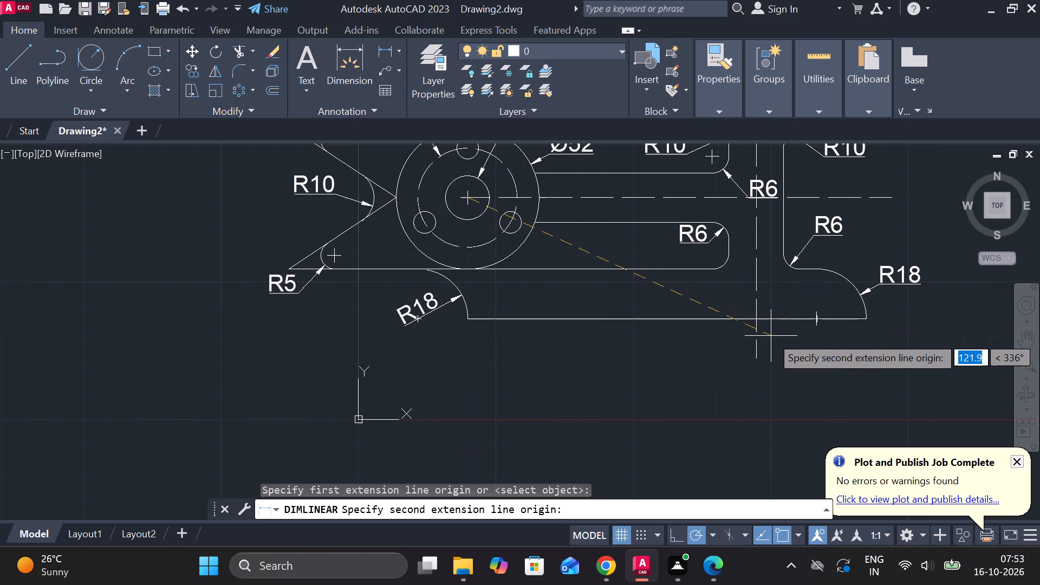
{"action": "left_click", "coordinate": [870, 319]}
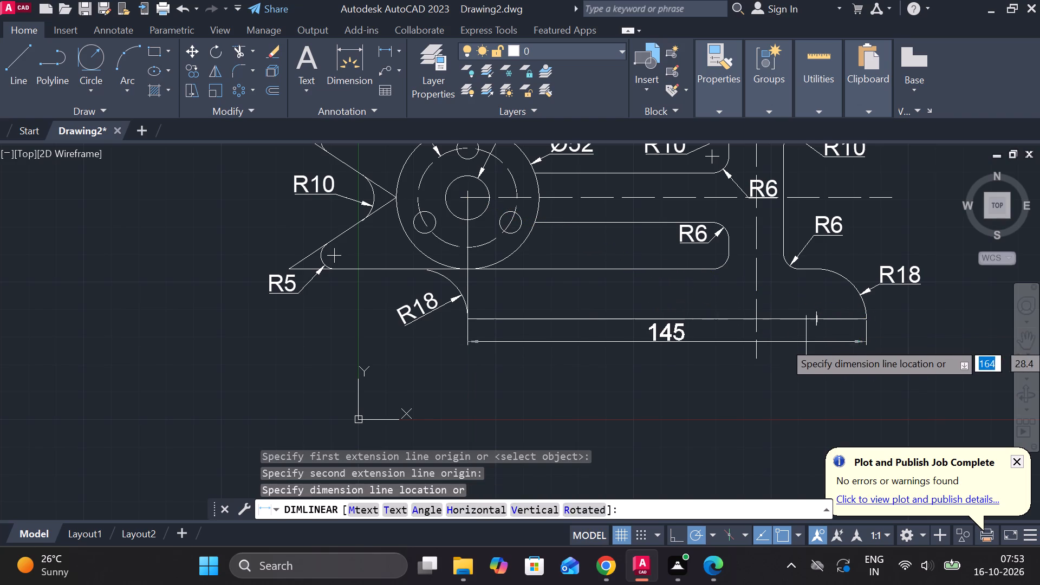
{"action": "left_click", "coordinate": [768, 366]}
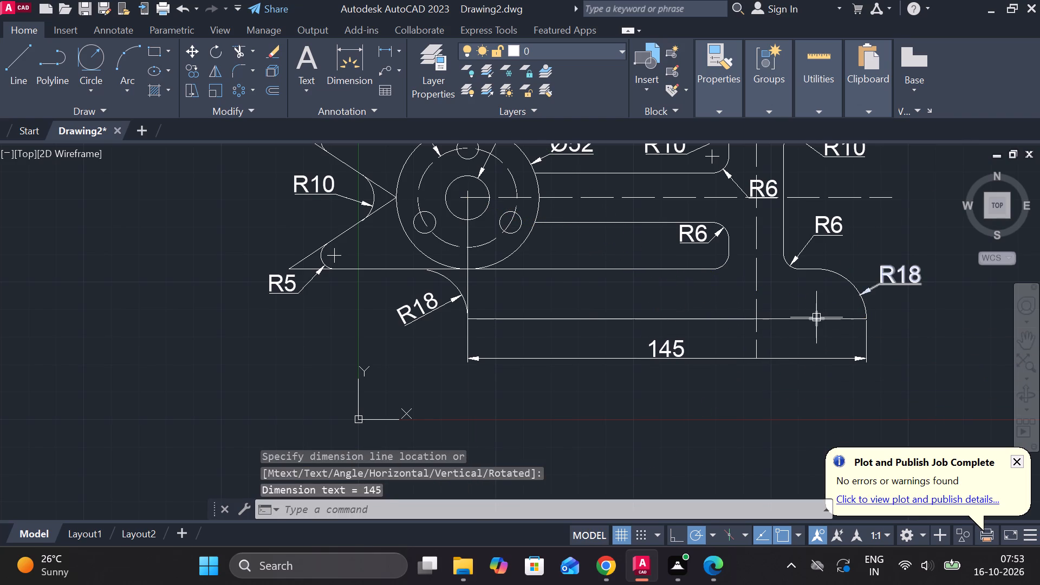
{"action": "left_click", "coordinate": [816, 316]}
{"action": "key", "text": "Escape"}
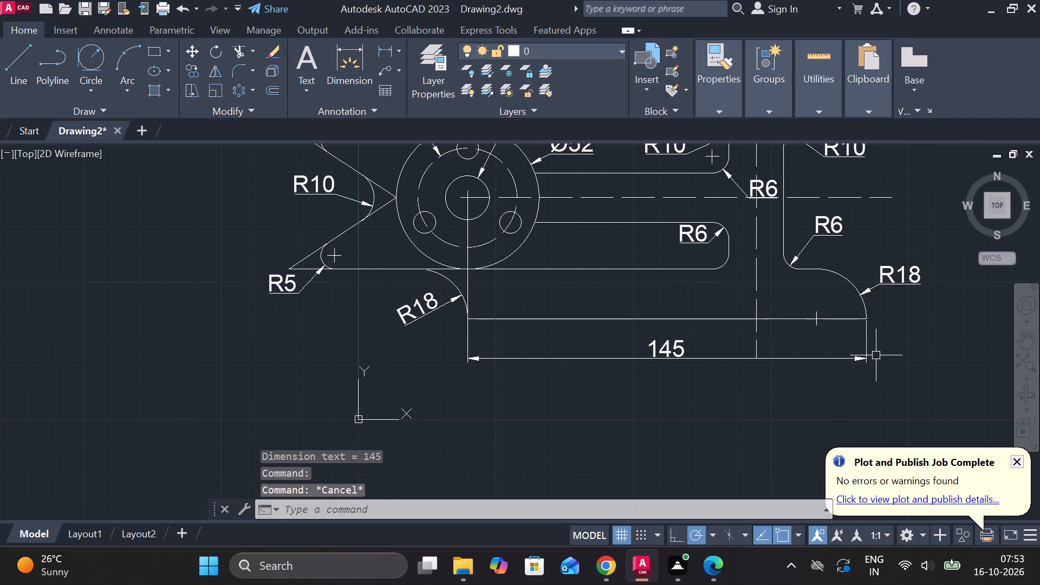
Add a horizontal linear dimension from the V end's lower tip to the base's left corner, in line with the base's horizontal dimension.
{"action": "middle_click_drag", "start_coordinate": [666, 314], "coordinate": [680, 316]}
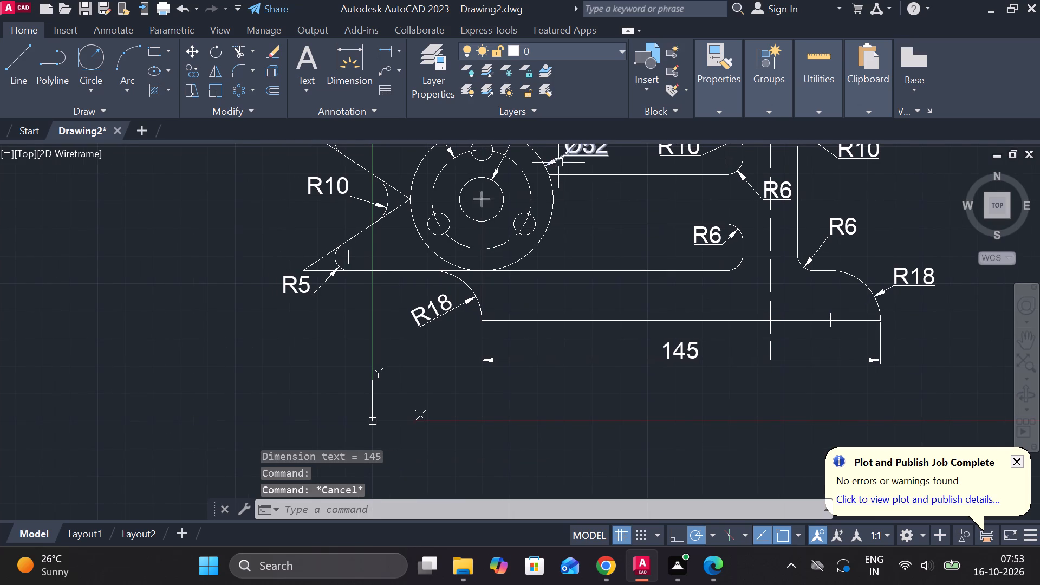
{"action": "left_click", "coordinate": [388, 48]}
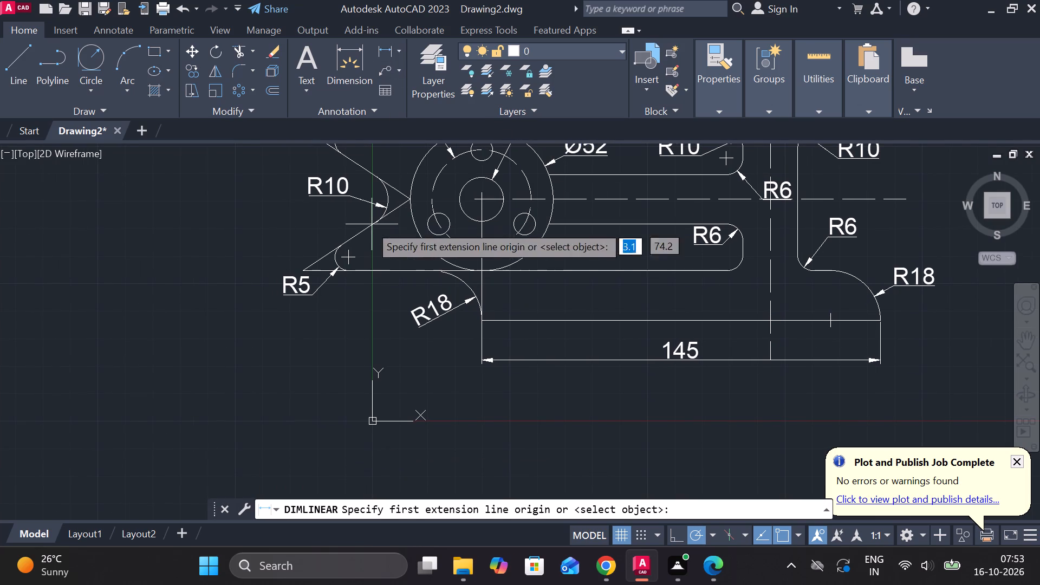
{"action": "left_click", "coordinate": [303, 269]}
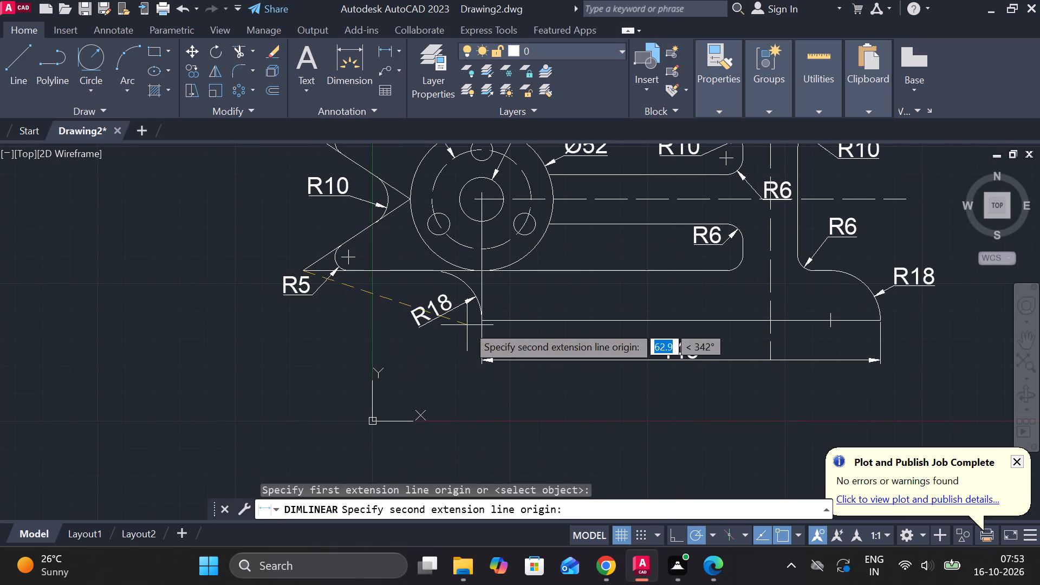
{"action": "left_click", "coordinate": [478, 321]}
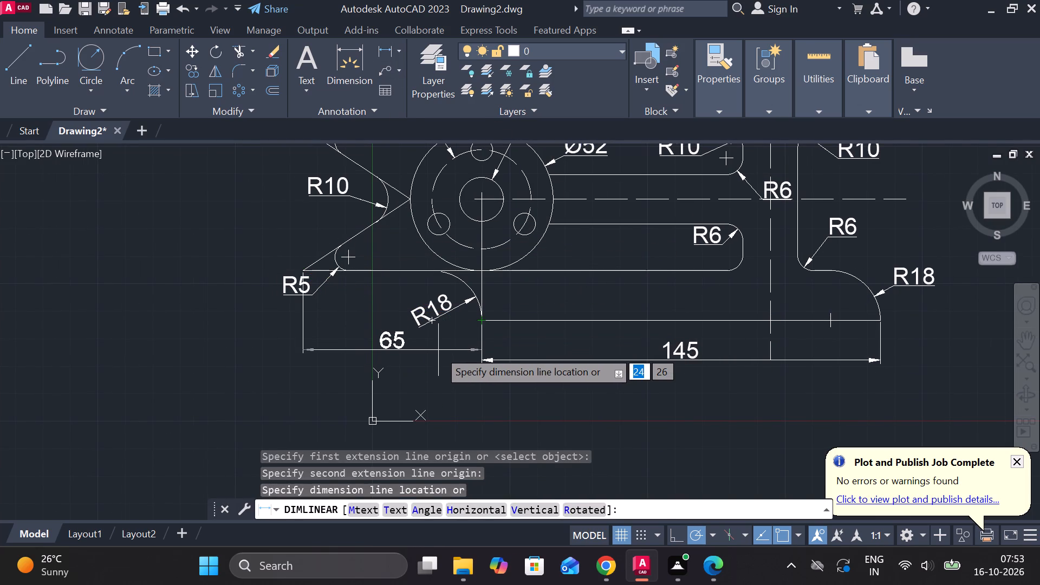
{"action": "scroll", "coordinate": [438, 350], "scroll_direction": "up", "scroll_amount": 1}
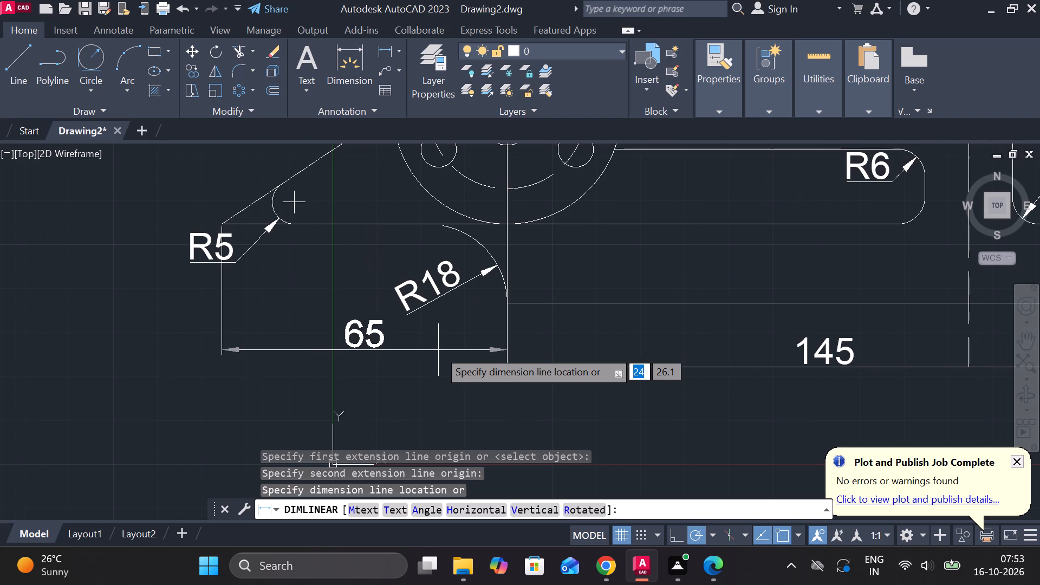
{"action": "scroll", "coordinate": [438, 350], "scroll_direction": "down", "scroll_amount": 1}
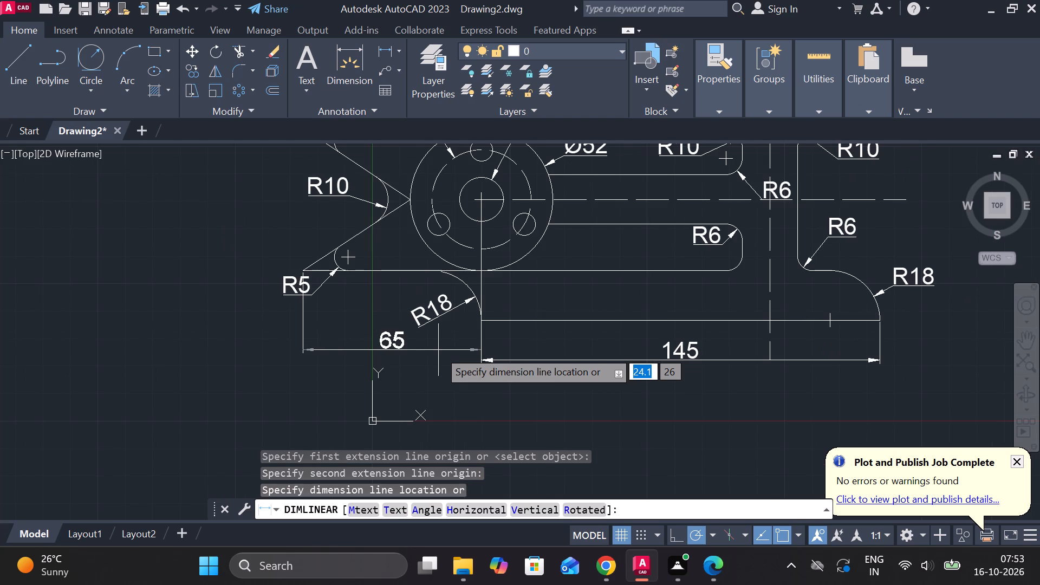
{"action": "scroll", "coordinate": [438, 350], "scroll_direction": "down", "scroll_amount": 1}
{"action": "scroll", "coordinate": [438, 350], "scroll_direction": "up", "scroll_amount": 2}
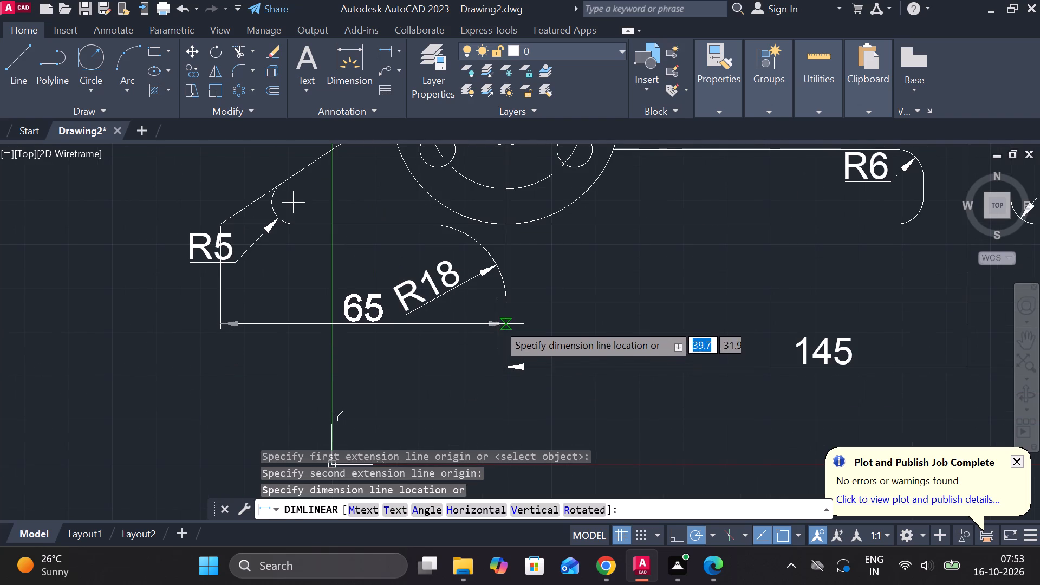
{"action": "left_click", "coordinate": [503, 370]}
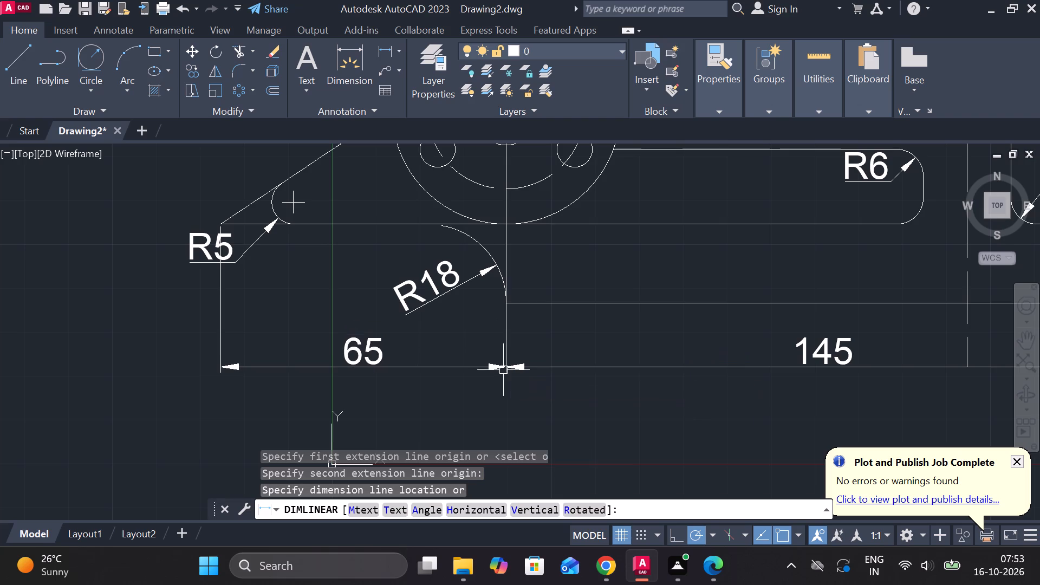
{"action": "scroll", "coordinate": [489, 321], "scroll_direction": "down", "scroll_amount": 3}
{"action": "key", "text": "Escape"}
Add a vertical linear dimension between the V end's upper and lower tips, placed to the left of the part.
{"action": "scroll", "coordinate": [441, 272], "scroll_direction": "up", "scroll_amount": 1}
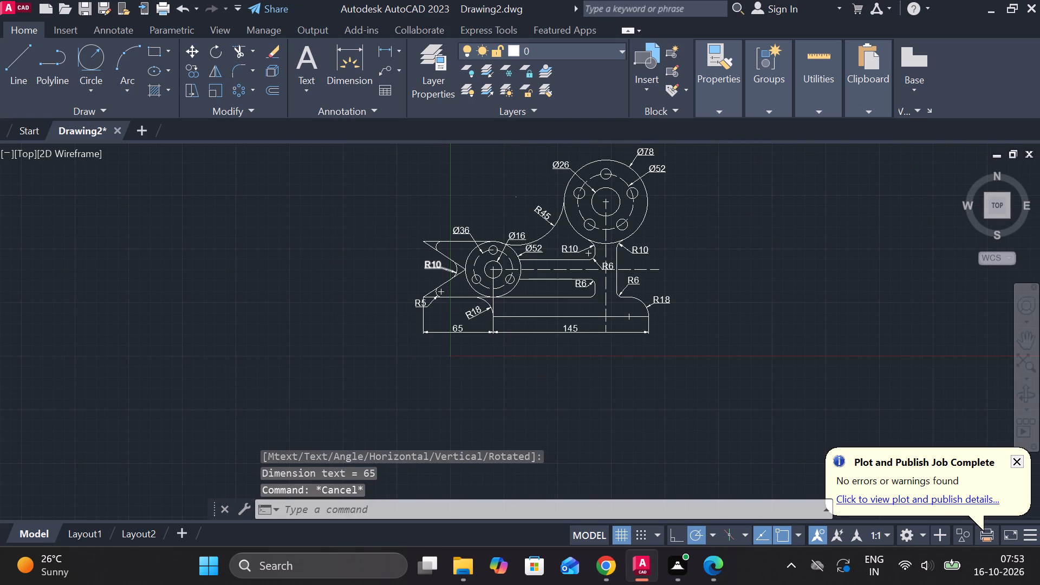
{"action": "key", "text": "space"}
{"action": "left_click", "coordinate": [415, 224]}
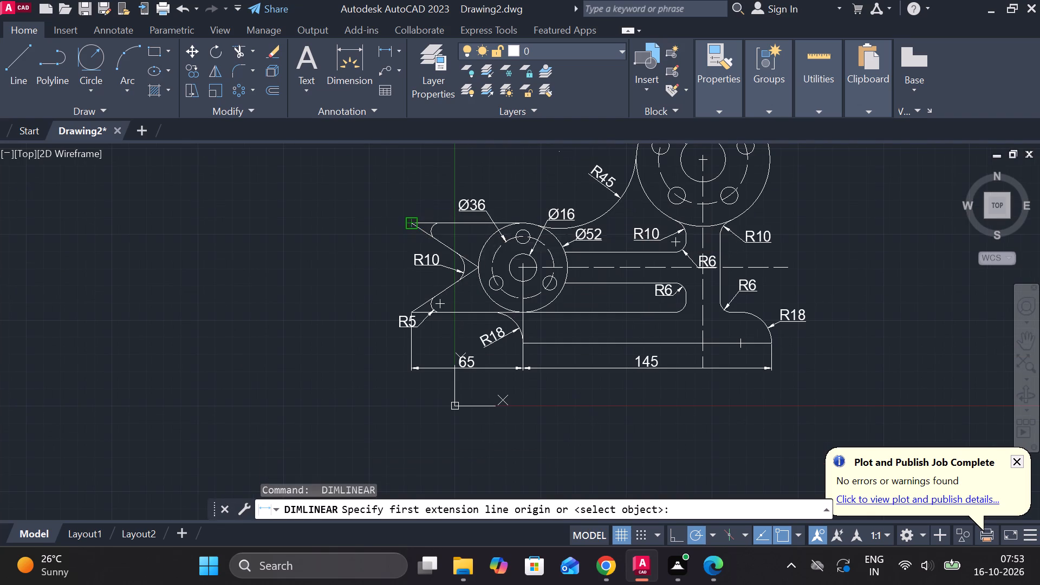
{"action": "left_click", "coordinate": [415, 313]}
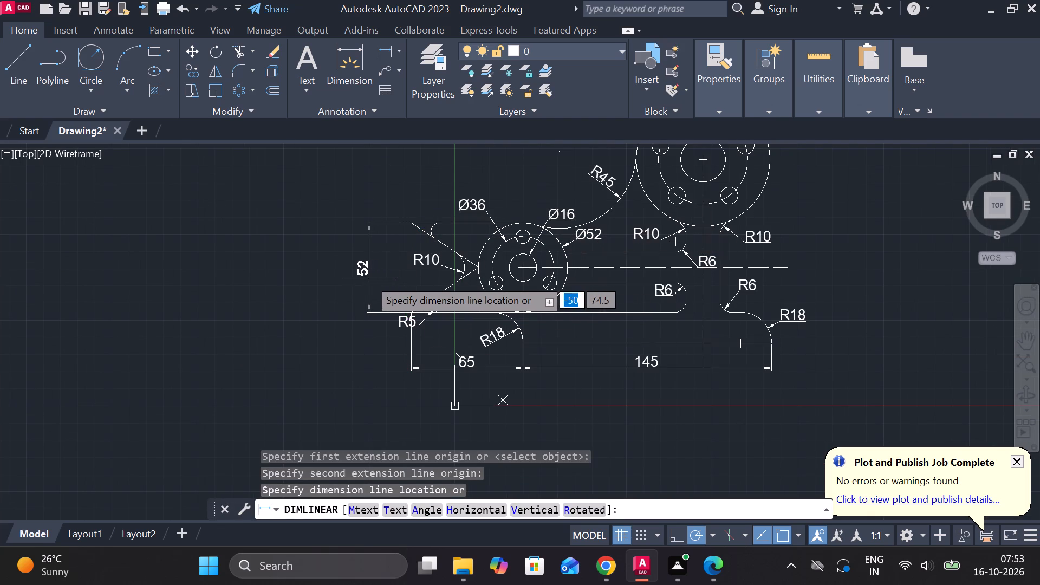
{"action": "left_click", "coordinate": [369, 278]}
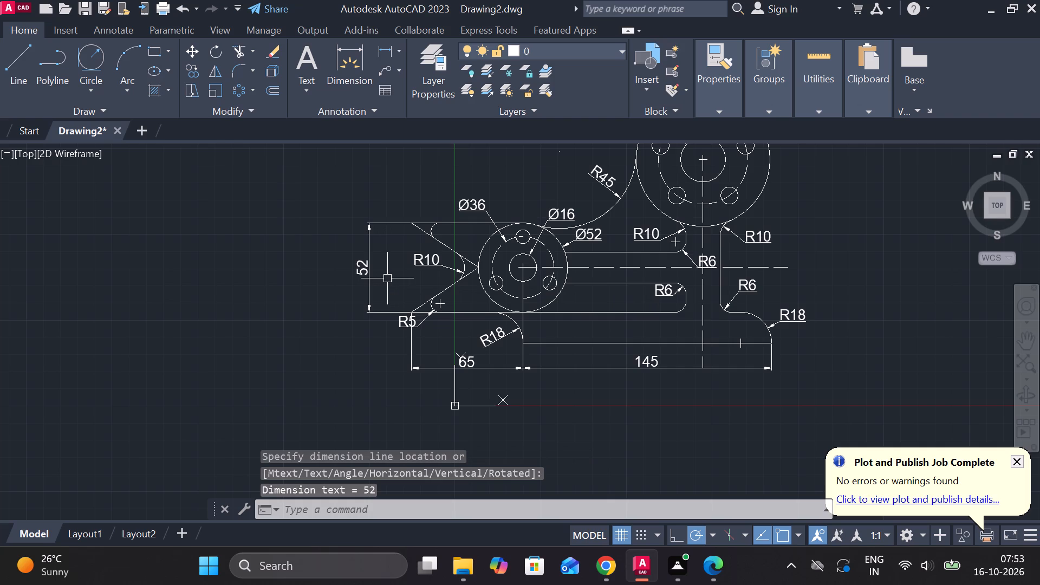
Add a horizontal linear dimension from the five-hole flange's centre to the three-hole boss's centre, placed above the flange.
{"action": "middle_click_drag", "start_coordinate": [560, 276], "coordinate": [475, 367]}
{"action": "key", "text": "space"}
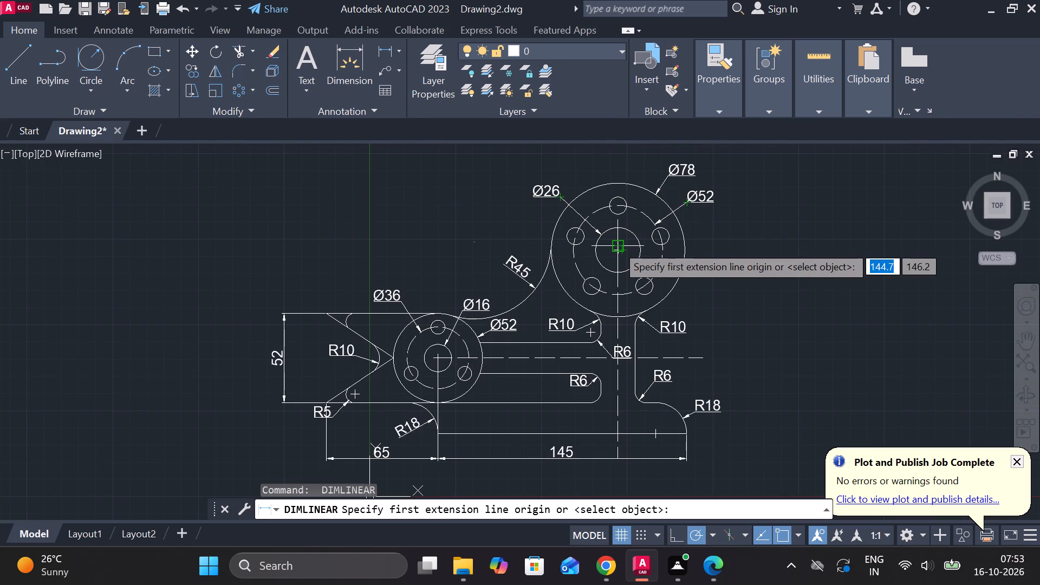
{"action": "scroll", "coordinate": [617, 247], "scroll_direction": "up", "scroll_amount": 2}
{"action": "left_click", "coordinate": [617, 258]}
{"action": "scroll", "coordinate": [565, 292], "scroll_direction": "down", "scroll_amount": 1}
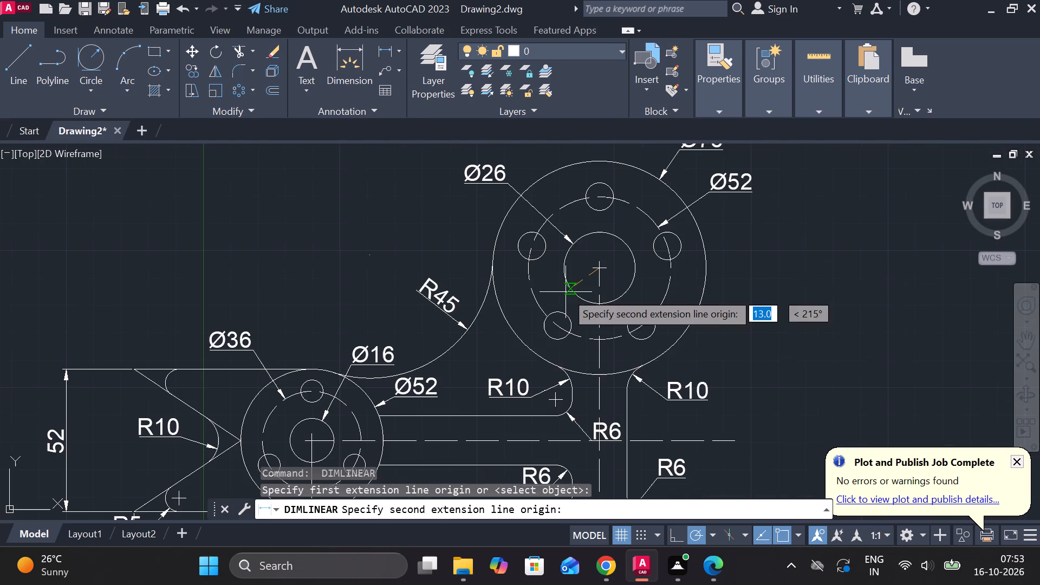
{"action": "middle_click", "coordinate": [405, 402]}
{"action": "middle_click_drag", "start_coordinate": [405, 402], "coordinate": [583, 310]}
{"action": "scroll", "coordinate": [473, 330], "scroll_direction": "up", "scroll_amount": 2}
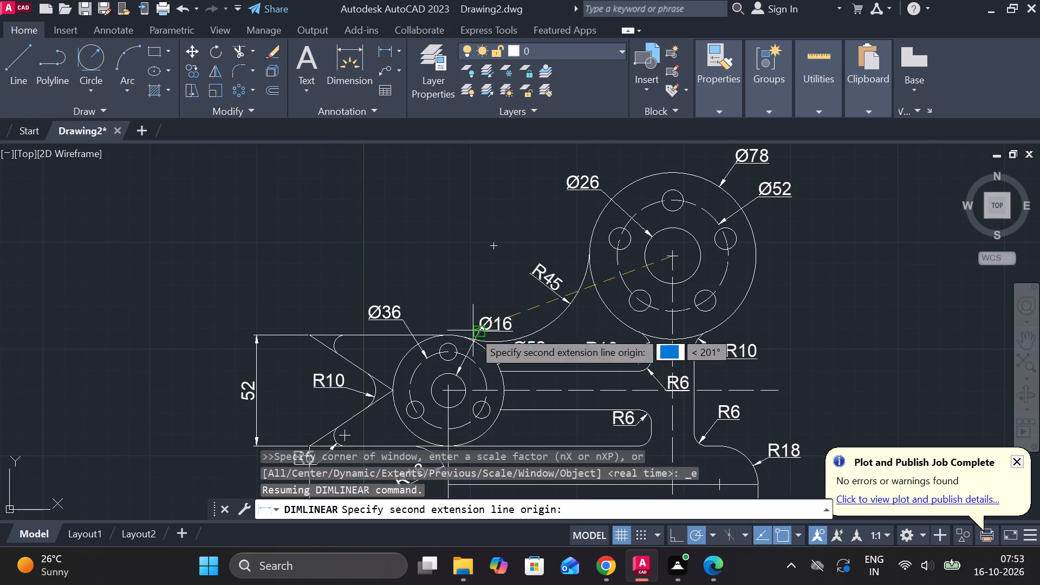
{"action": "scroll", "coordinate": [473, 330], "scroll_direction": "up", "scroll_amount": 1}
{"action": "middle_click_drag", "start_coordinate": [467, 351], "coordinate": [562, 147]}
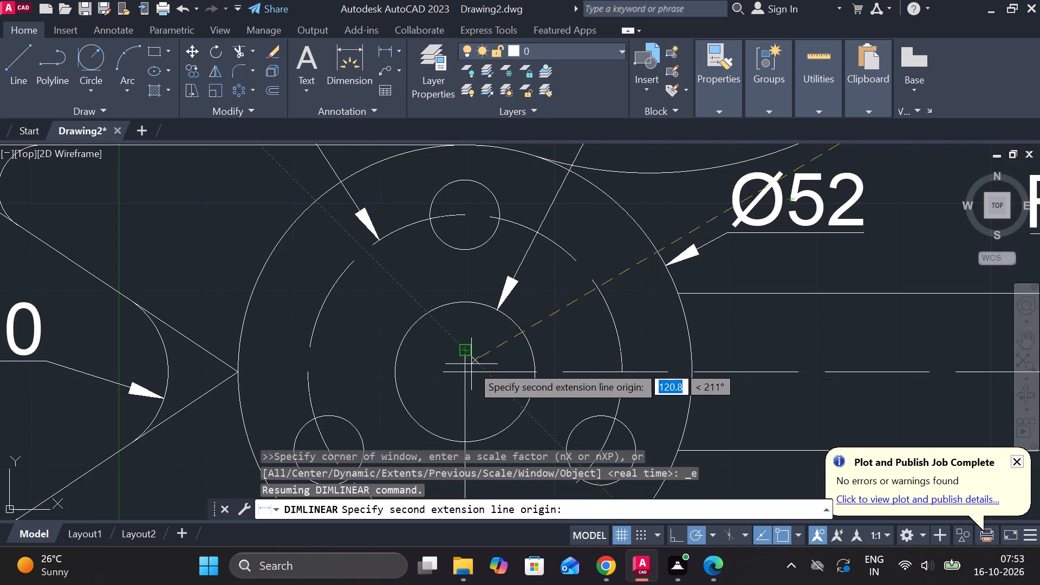
{"action": "left_click", "coordinate": [466, 373]}
{"action": "scroll", "coordinate": [431, 132], "scroll_direction": "down", "scroll_amount": 2}
{"action": "middle_click_drag", "start_coordinate": [458, 166], "coordinate": [399, 306]}
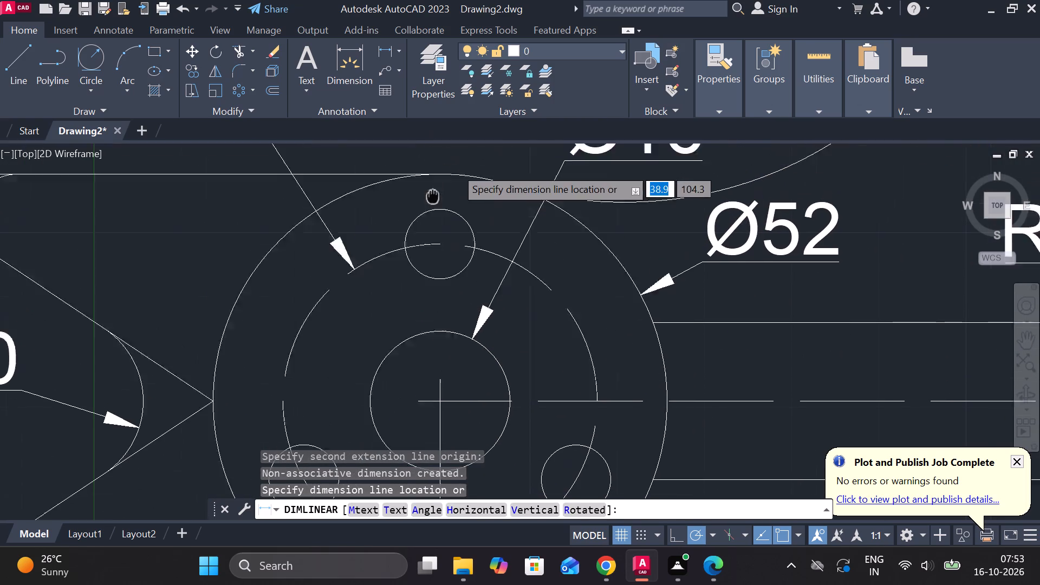
{"action": "middle_click_drag", "start_coordinate": [399, 306], "coordinate": [333, 405]}
{"action": "scroll", "coordinate": [372, 369], "scroll_direction": "down", "scroll_amount": 1}
{"action": "scroll", "coordinate": [361, 222], "scroll_direction": "down", "scroll_amount": 1}
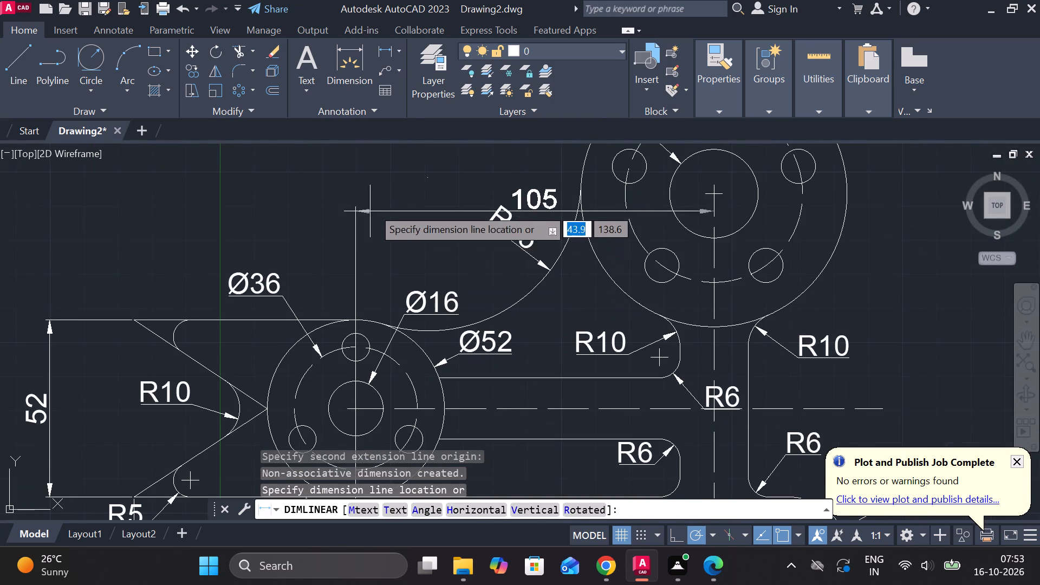
{"action": "middle_click_drag", "start_coordinate": [373, 201], "coordinate": [368, 342]}
{"action": "scroll", "coordinate": [352, 289], "scroll_direction": "down", "scroll_amount": 1}
{"action": "left_click", "coordinate": [341, 209]}
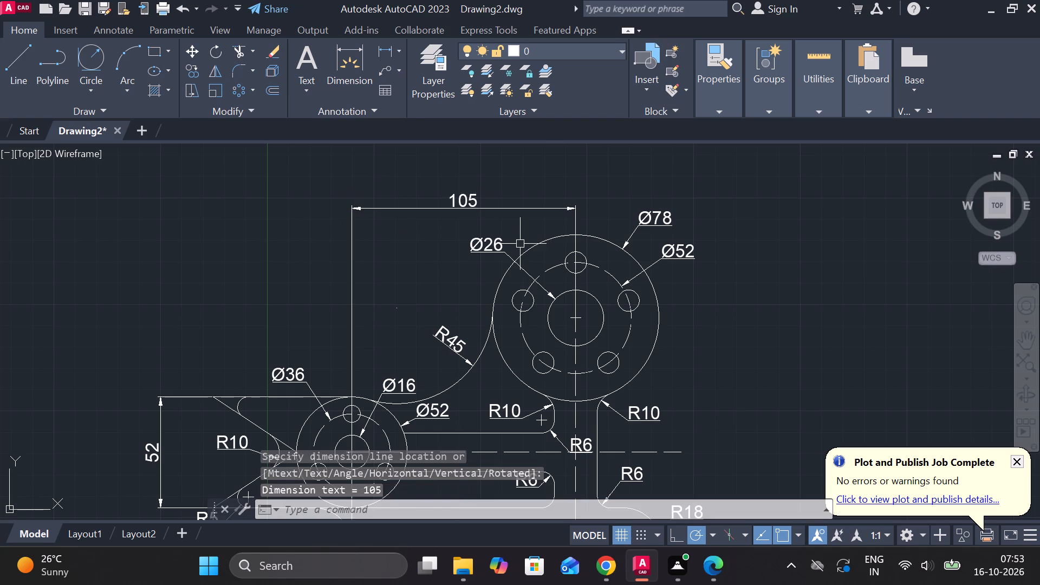
Add a vertical linear dimension between the two inner horizontal arm edges on either side of the horizontal centre line.
{"action": "middle_click_drag", "start_coordinate": [523, 270], "coordinate": [551, 151]}
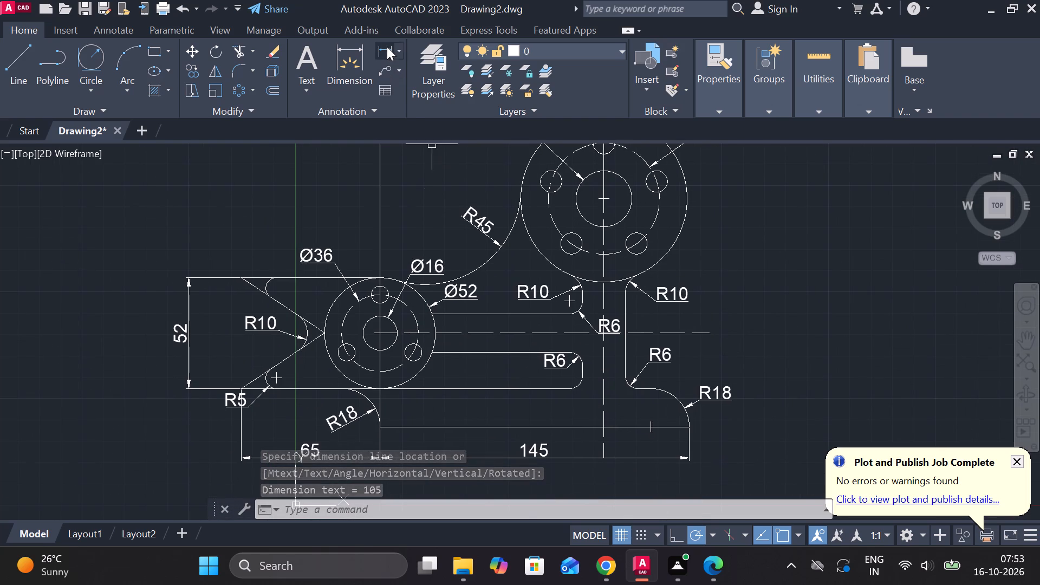
{"action": "left_click", "coordinate": [388, 49]}
{"action": "middle_click_drag", "start_coordinate": [452, 374], "coordinate": [465, 306]}
{"action": "scroll", "coordinate": [470, 364], "scroll_direction": "up", "scroll_amount": 1}
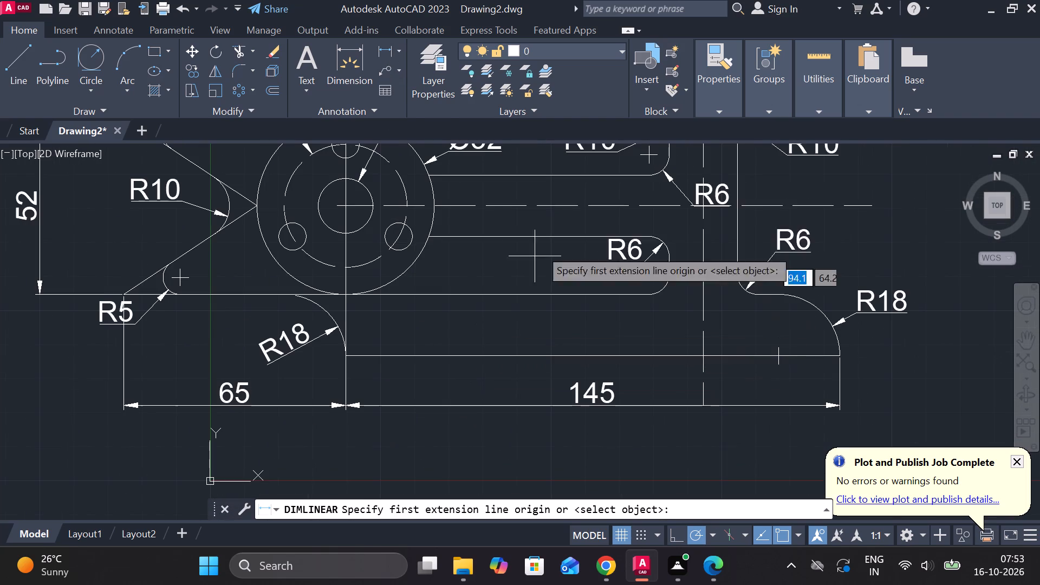
{"action": "left_click", "coordinate": [539, 180]}
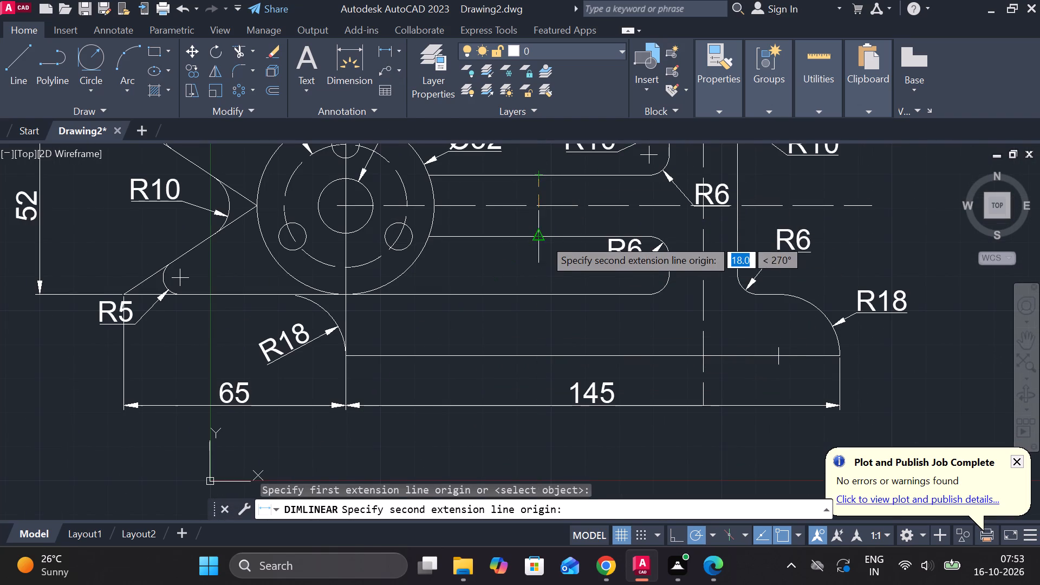
{"action": "left_click", "coordinate": [544, 238]}
{"action": "left_click", "coordinate": [545, 231]}
Add a vertical linear dimension from the lower slot's bottom edge to the base's bottom edge, placed inside the base.
{"action": "key", "text": "space"}
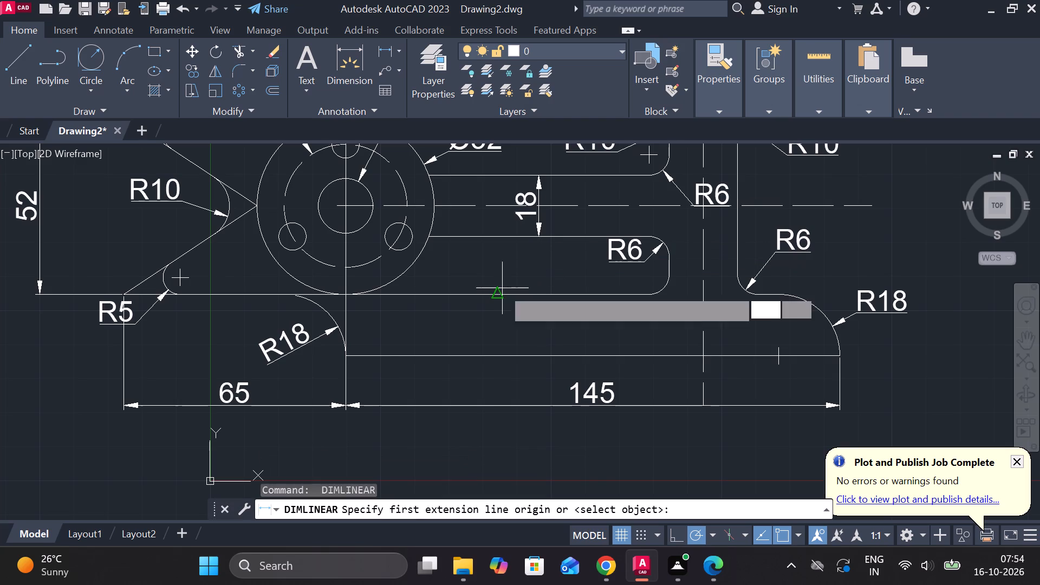
{"action": "left_click", "coordinate": [502, 288]}
{"action": "left_click", "coordinate": [500, 347]}
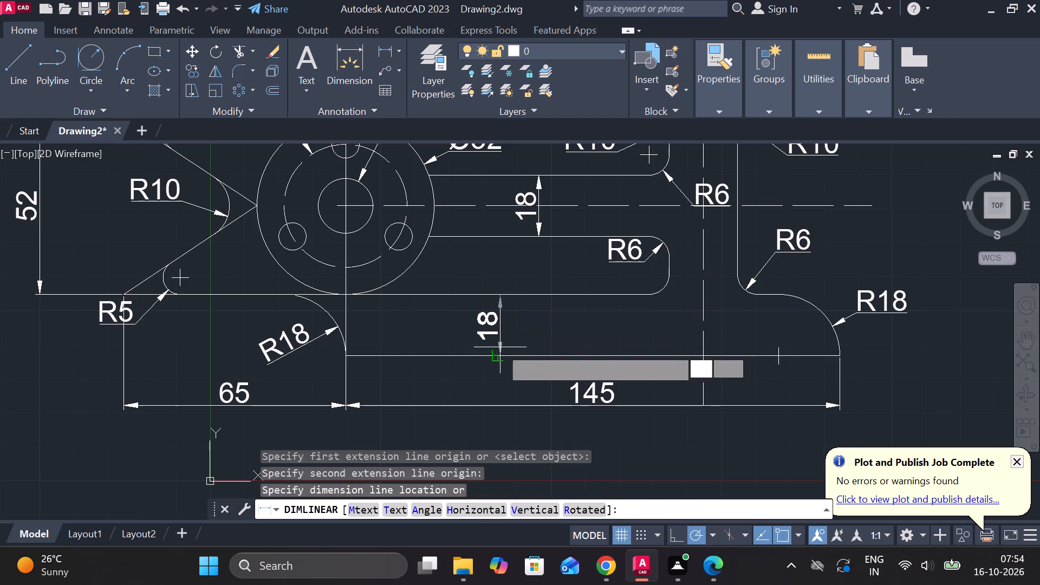
{"action": "left_click", "coordinate": [500, 347]}
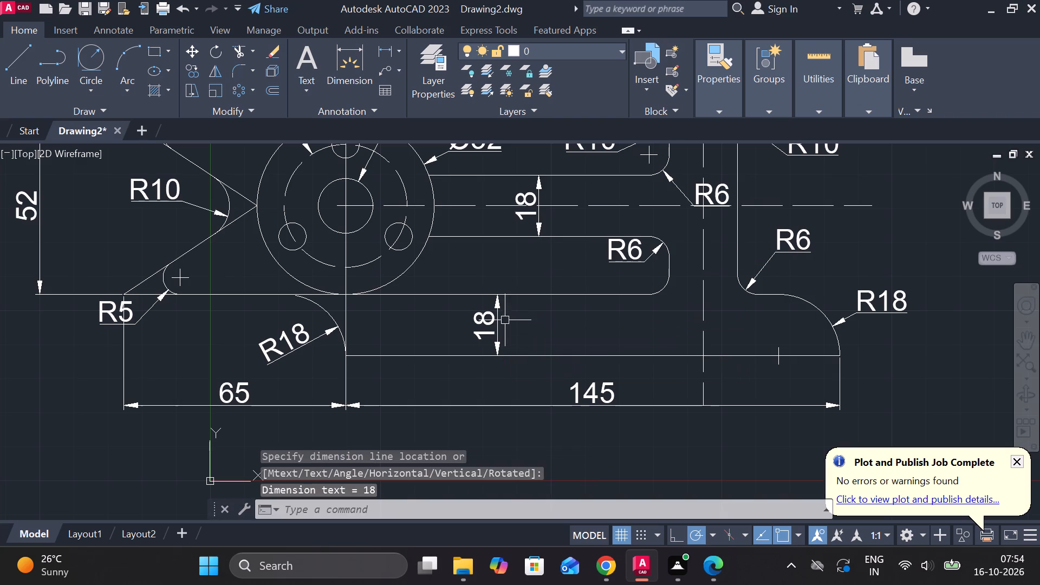
Fillet the corner between the boss's outer circle and the arm's upper horizontal edge with radius 14.
{"action": "scroll", "coordinate": [440, 233], "scroll_direction": "up", "scroll_amount": 1}
{"action": "middle_click_drag", "start_coordinate": [465, 236], "coordinate": [493, 331]}
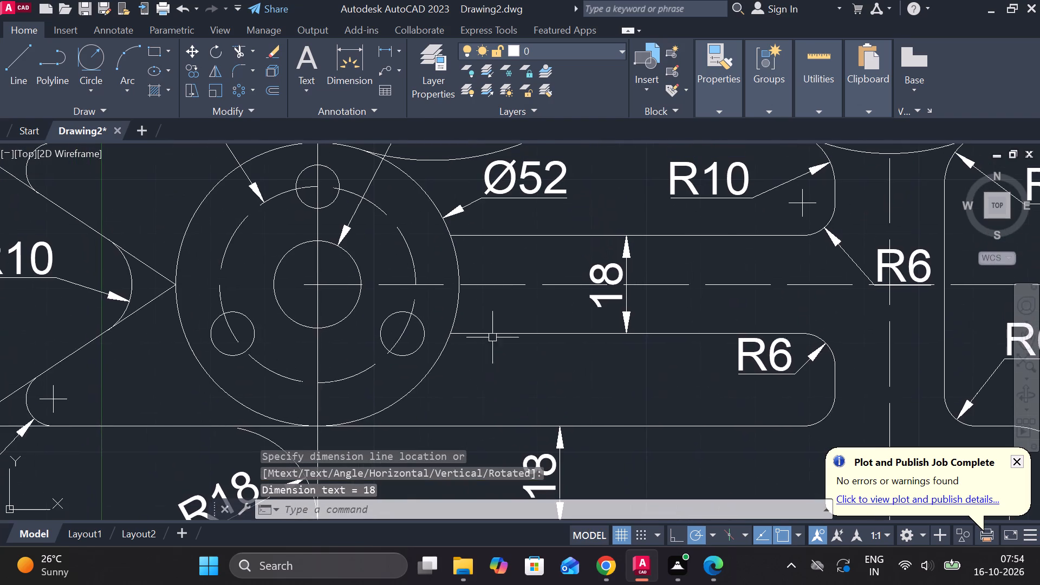
{"action": "scroll", "coordinate": [476, 213], "scroll_direction": "up", "scroll_amount": 2}
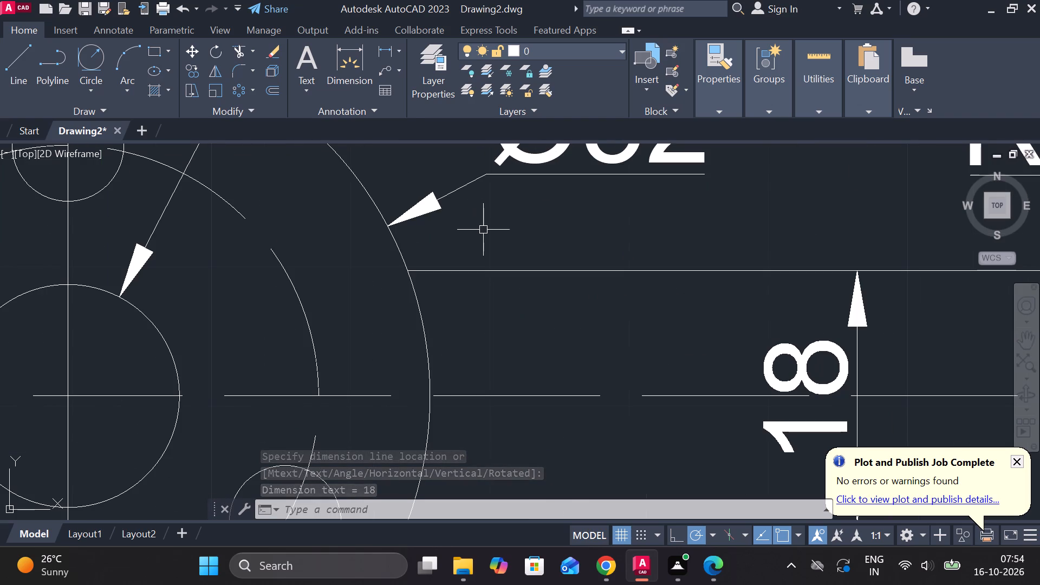
{"action": "key", "text": "Escape"}
{"action": "type", "text": "F R 14"}
{"action": "key", "text": "space"}
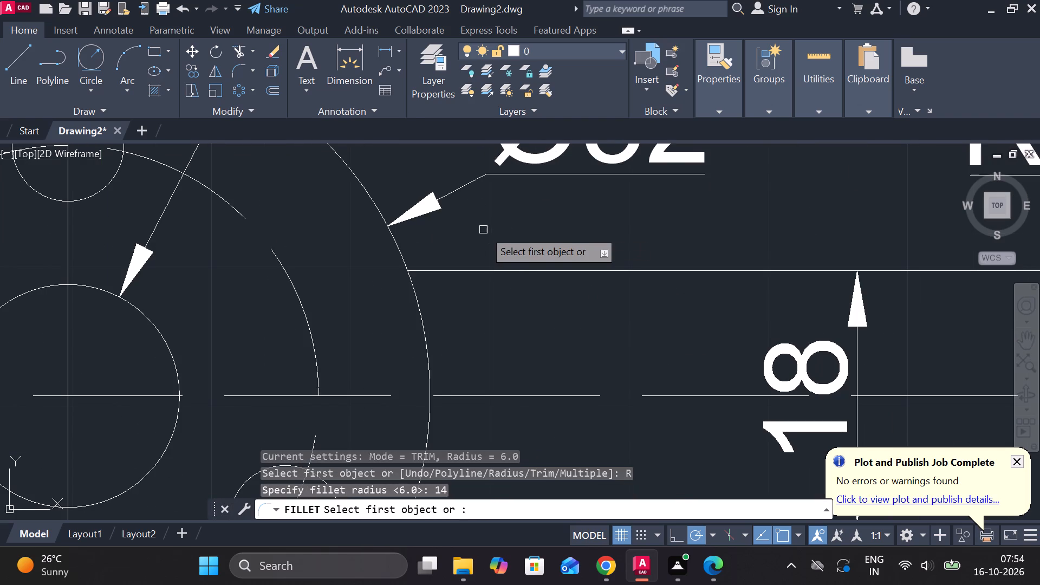
{"action": "left_click", "coordinate": [401, 247]}
{"action": "left_click", "coordinate": [446, 272]}
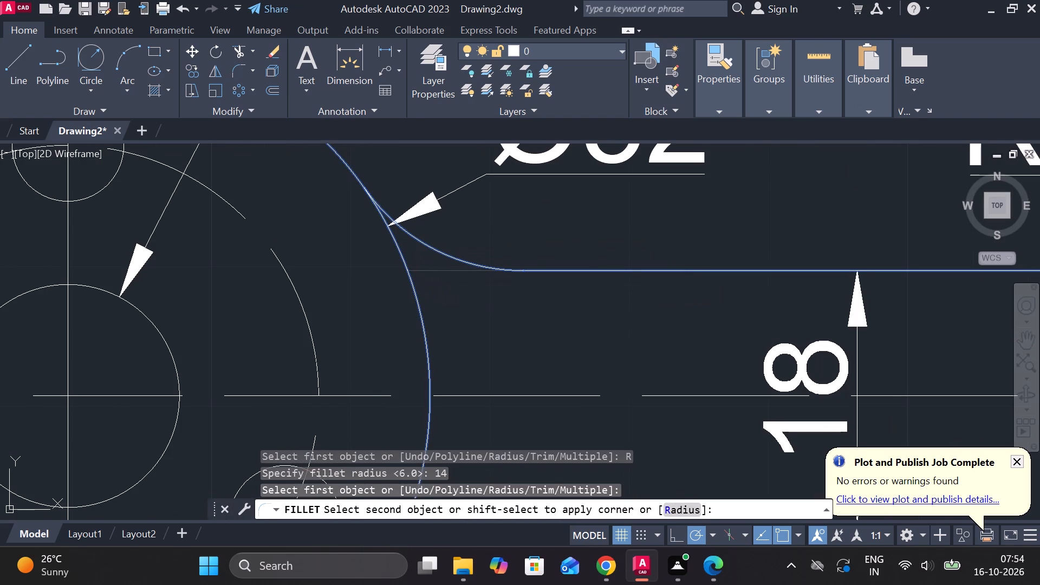
Fillet the corner between the arm's lower horizontal edge and the boss's outer circle with the same radius of 14.
{"action": "scroll", "coordinate": [447, 282], "scroll_direction": "down", "scroll_amount": 2}
{"action": "middle_click_drag", "start_coordinate": [462, 303], "coordinate": [480, 253]}
{"action": "key", "text": "space"}
{"action": "double_click", "coordinate": [469, 324]}
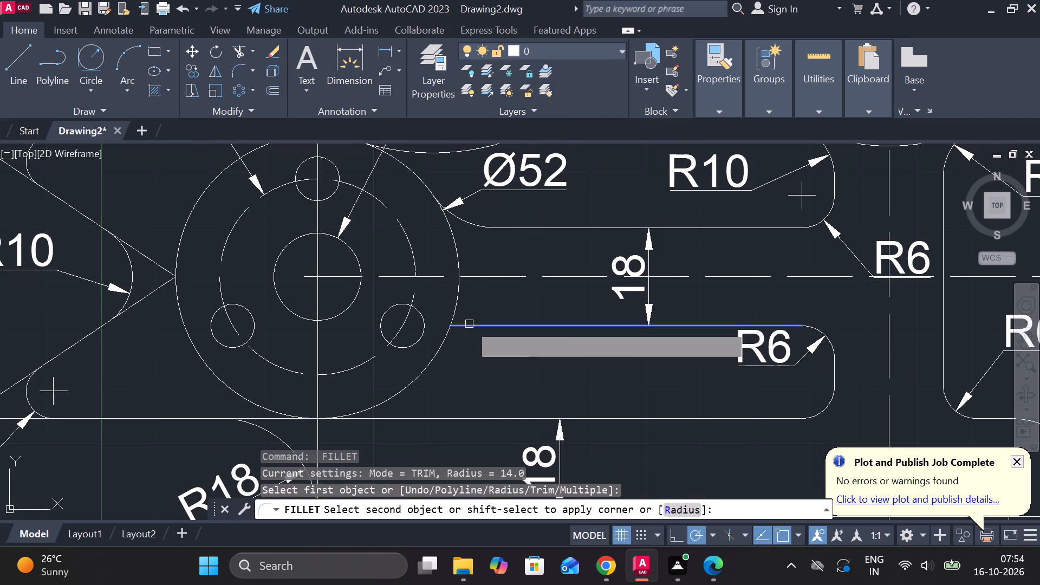
{"action": "left_click", "coordinate": [442, 349]}
{"action": "scroll", "coordinate": [499, 340], "scroll_direction": "down", "scroll_amount": 2}
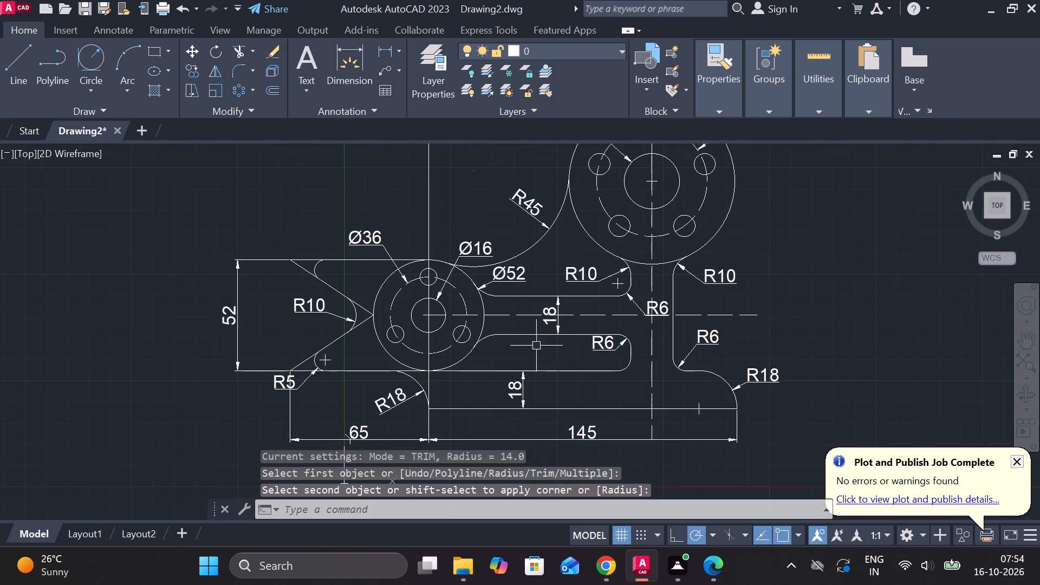
{"action": "scroll", "coordinate": [857, 279], "scroll_direction": "down", "scroll_amount": 1}
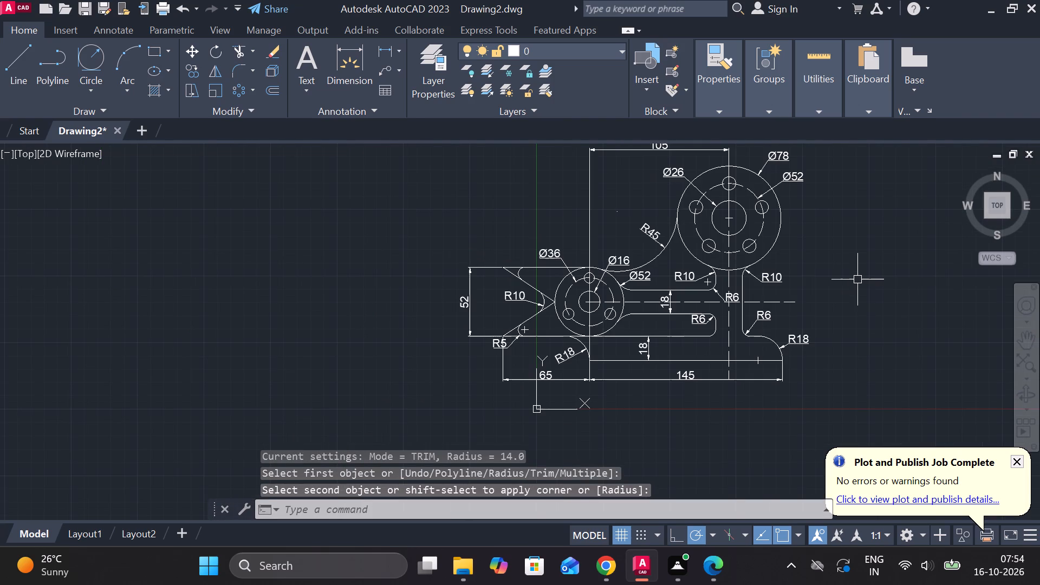
{"action": "key", "text": "Escape"}
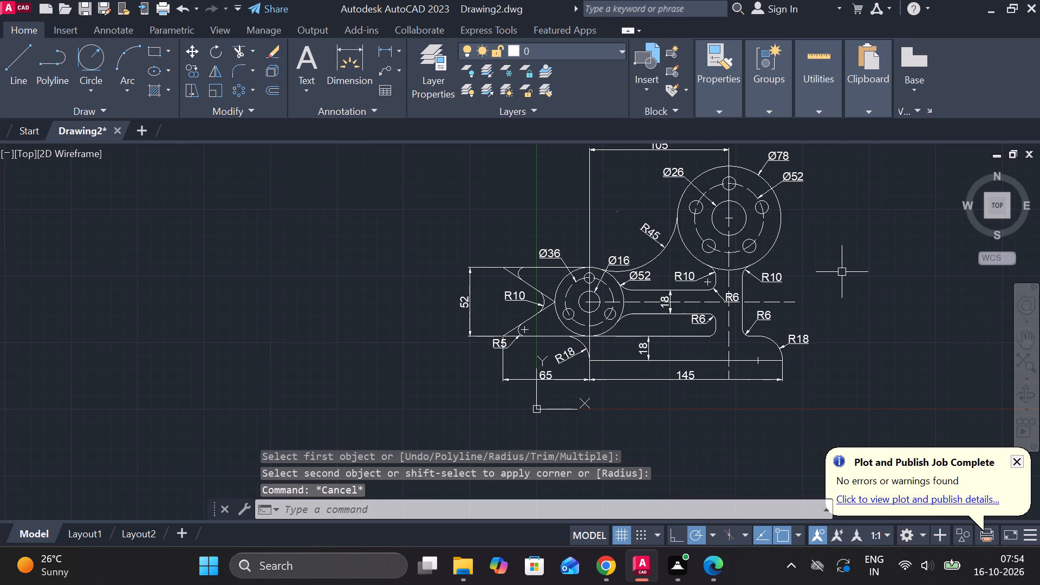
Add a vertical linear dimension from the five-hole flange's centre to the horizontal centre line, placed to the right of the part.
{"action": "middle_click_drag", "start_coordinate": [842, 272], "coordinate": [703, 302]}
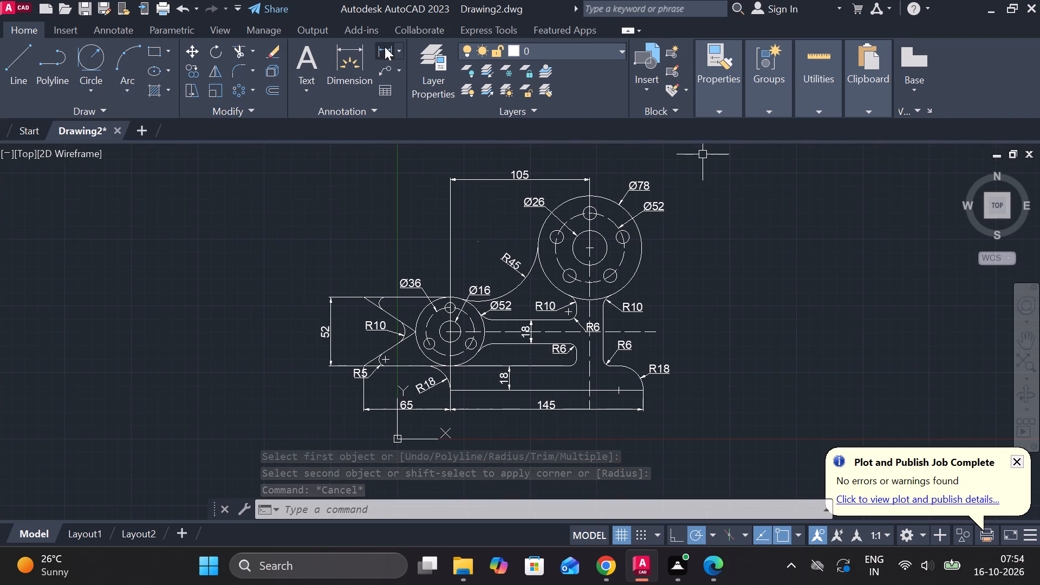
{"action": "left_click", "coordinate": [385, 47]}
{"action": "scroll", "coordinate": [516, 236], "scroll_direction": "up", "scroll_amount": 1}
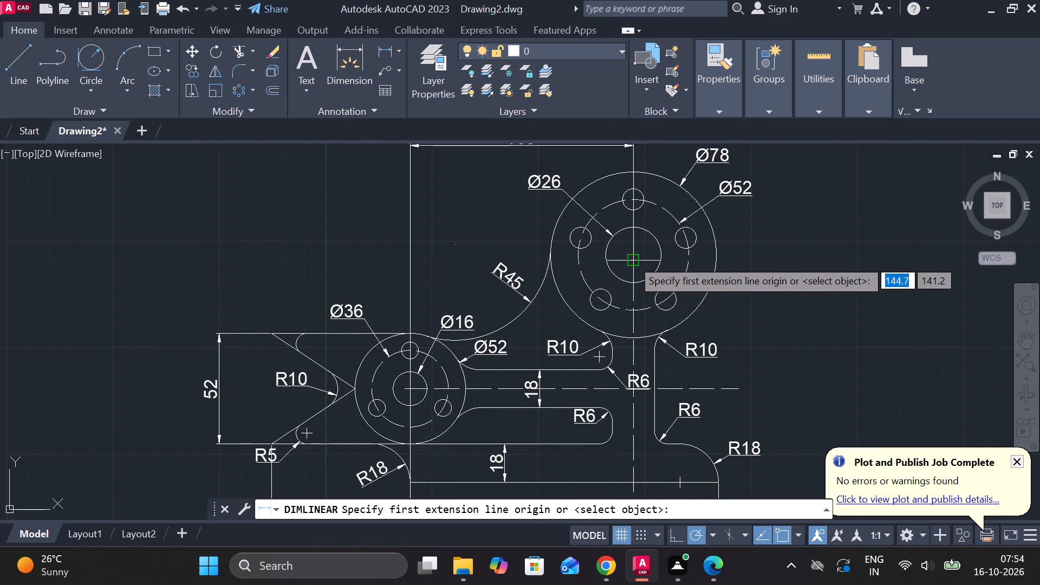
{"action": "scroll", "coordinate": [653, 235], "scroll_direction": "up", "scroll_amount": 2}
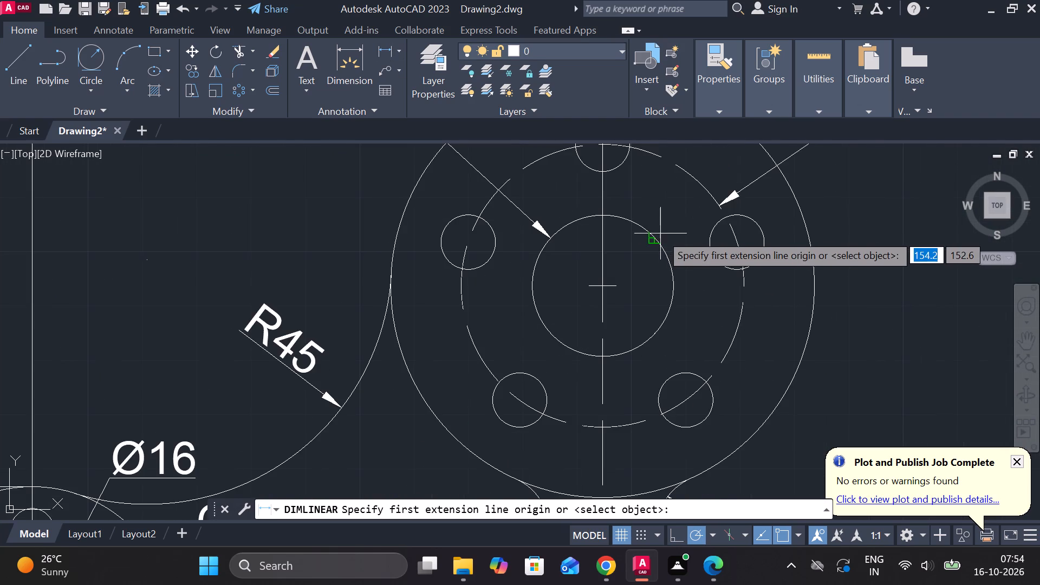
{"action": "left_click", "coordinate": [604, 283]}
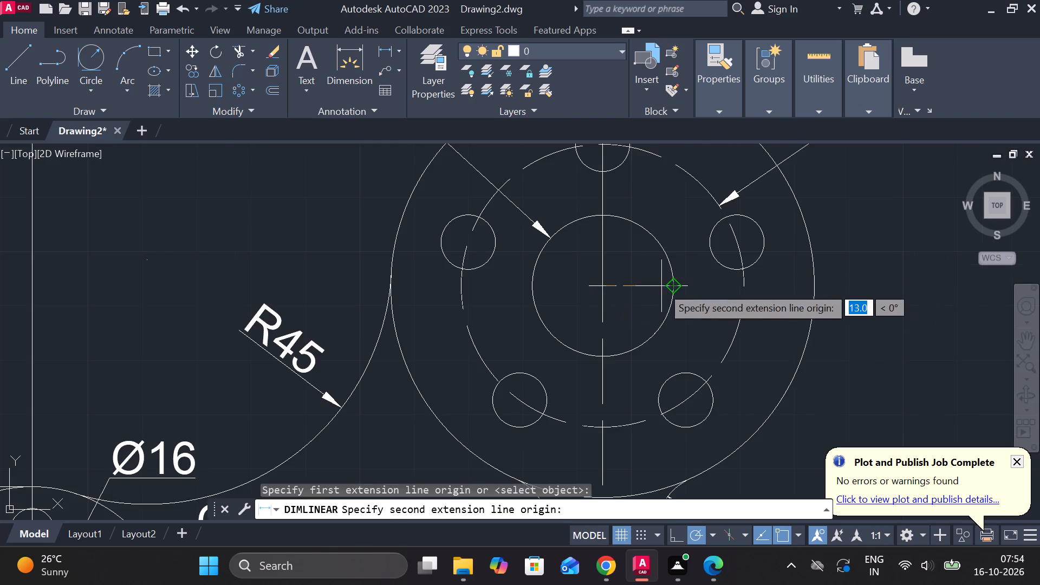
{"action": "scroll", "coordinate": [661, 286], "scroll_direction": "down", "scroll_amount": 2}
{"action": "middle_click_drag", "start_coordinate": [663, 298], "coordinate": [565, 202]}
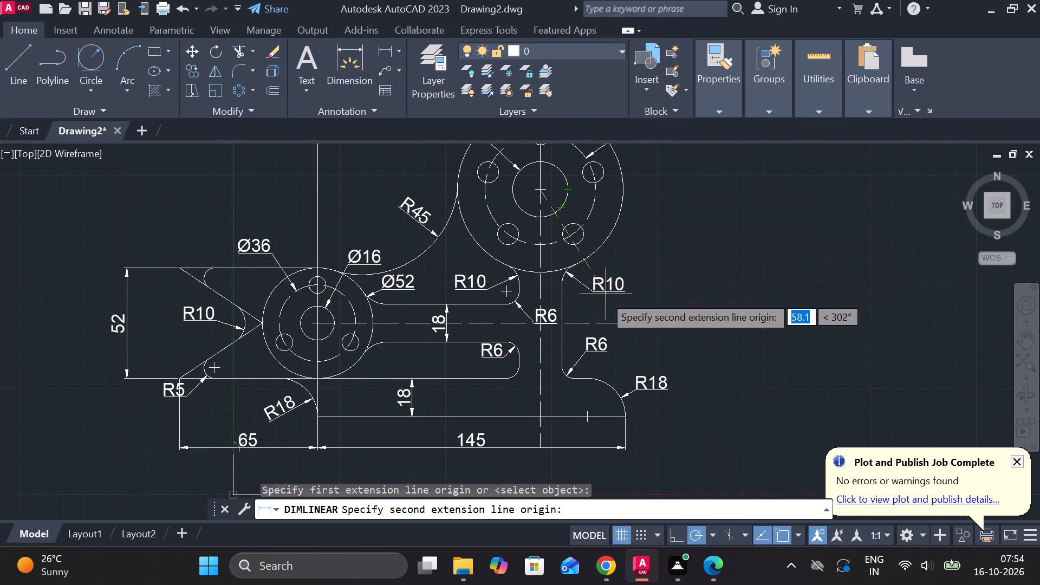
{"action": "left_click", "coordinate": [635, 323]}
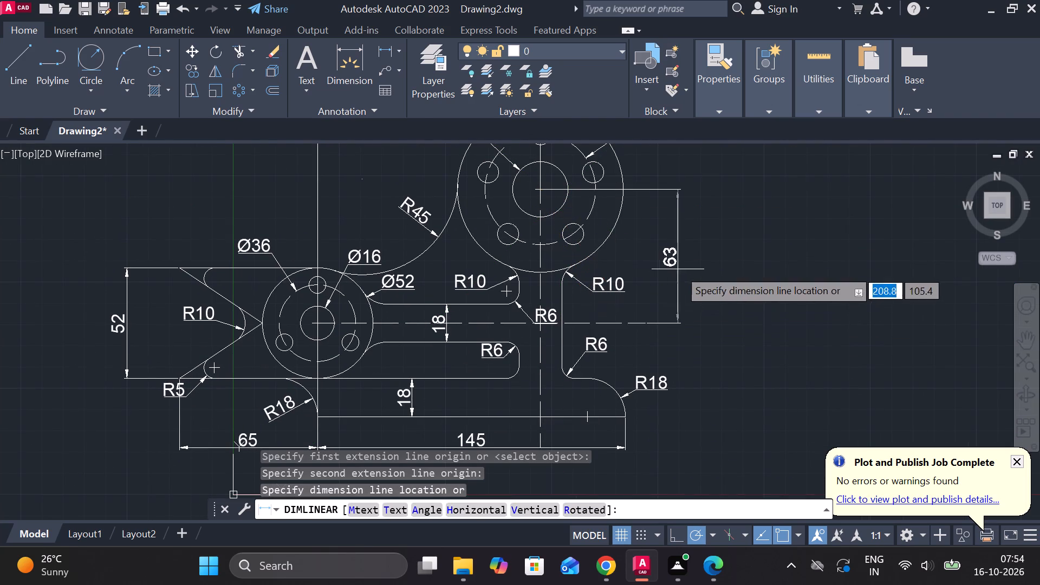
{"action": "left_click", "coordinate": [680, 258]}
Add a vertical linear dimension from the base's bottom right corner to the horizontal centre line, in line with the flange's vertical dimension.
{"action": "middle_click_drag", "start_coordinate": [707, 262], "coordinate": [693, 260]}
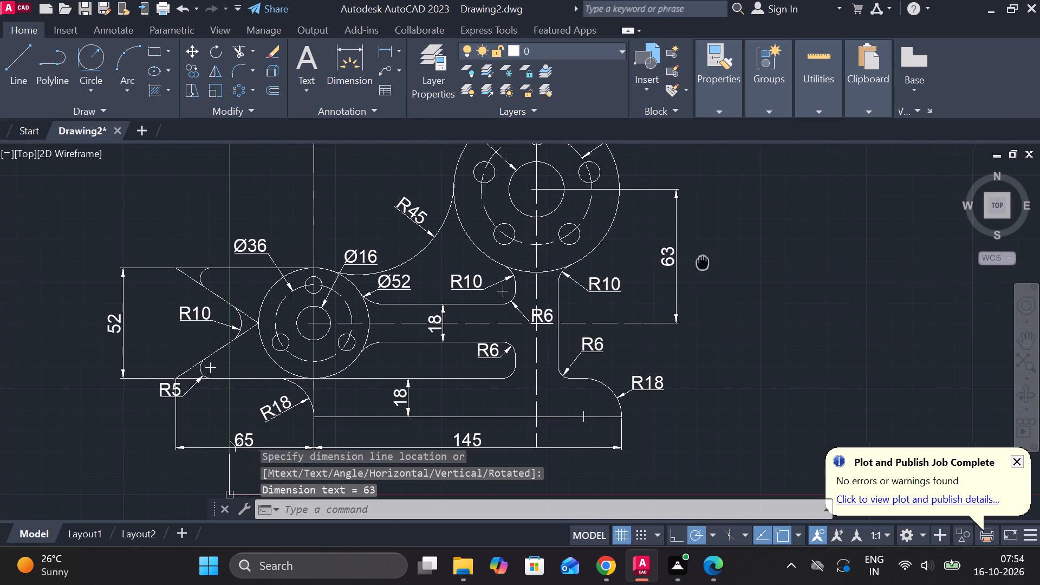
{"action": "middle_click_drag", "start_coordinate": [693, 260], "coordinate": [642, 209]}
{"action": "key", "text": "space"}
{"action": "double_click", "coordinate": [563, 367]}
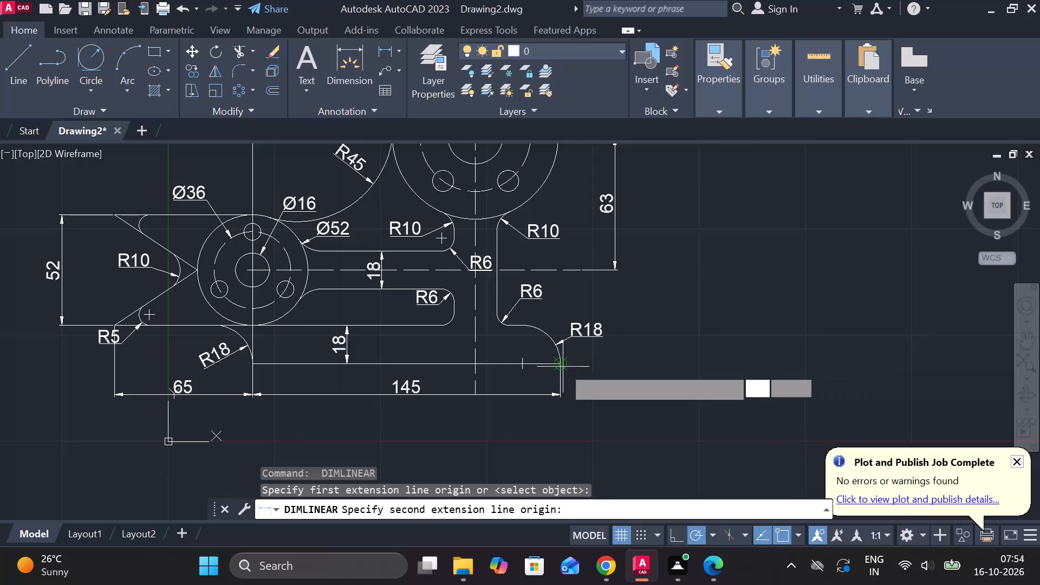
{"action": "left_click", "coordinate": [586, 271]}
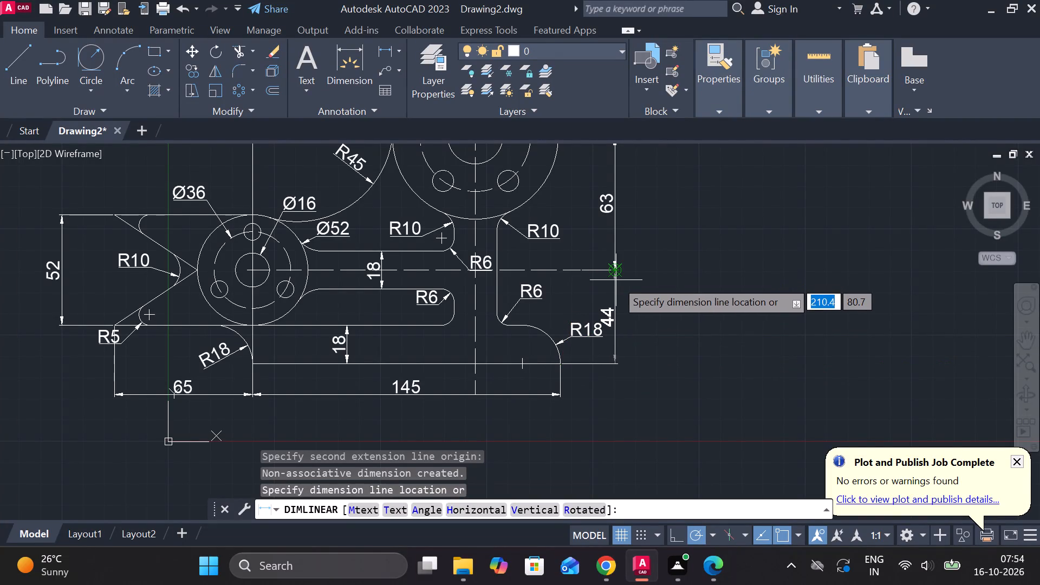
{"action": "left_click", "coordinate": [616, 280]}
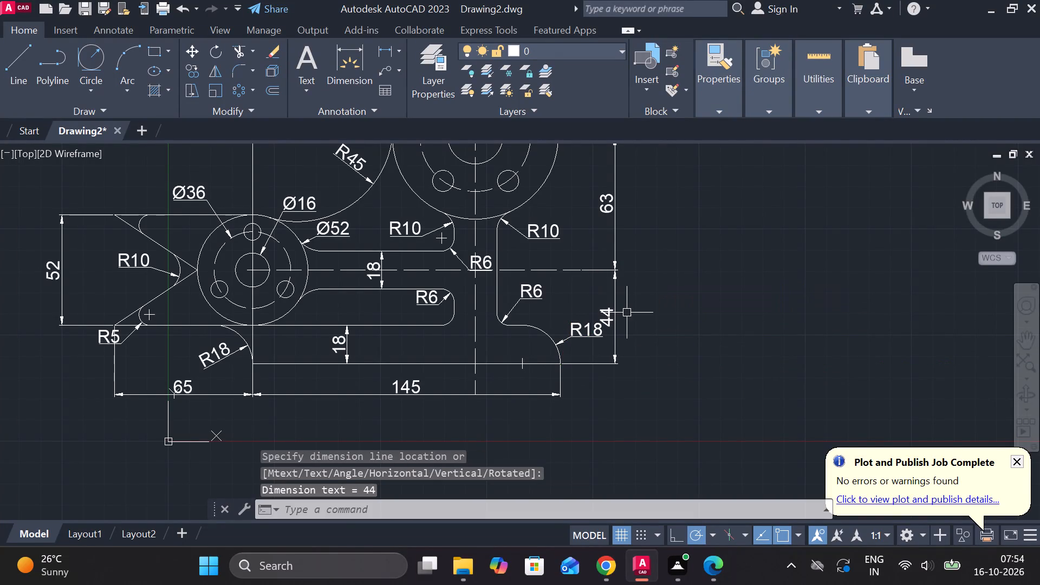
Erase the lower vertical dimension between the base's bottom edge and the horizontal centre line.
{"action": "left_click", "coordinate": [615, 327]}
{"action": "type", "text": "E"}
{"action": "key", "text": "space"}
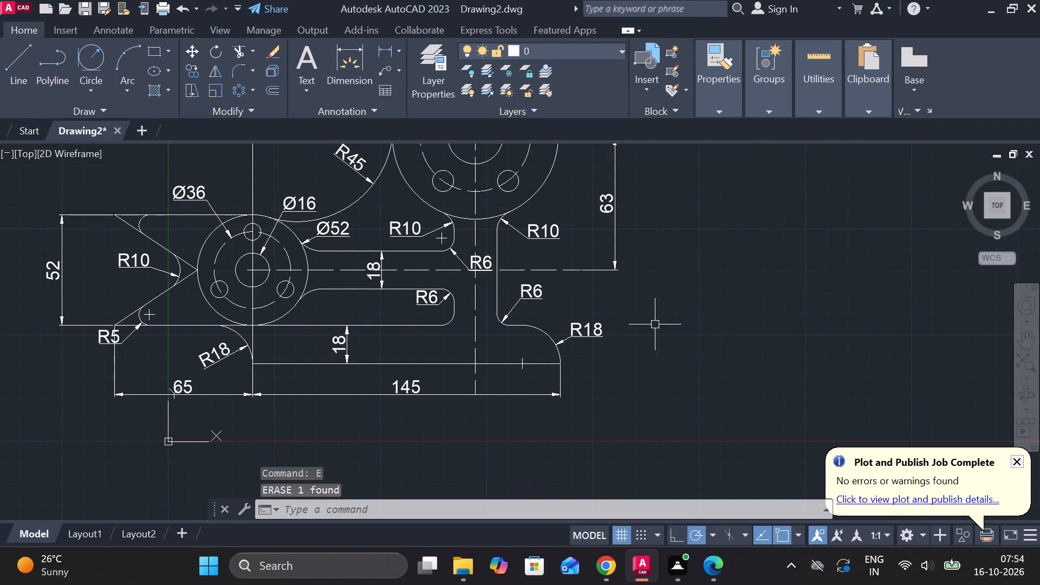
Add a vertical linear dimension from the flange dimension's lower end on the centre line to the base's bottom right corner, aligned with the 63 dimension.
{"action": "left_click", "coordinate": [389, 54]}
{"action": "scroll", "coordinate": [609, 220], "scroll_direction": "up", "scroll_amount": 3}
{"action": "left_click", "coordinate": [647, 417]}
{"action": "scroll", "coordinate": [654, 412], "scroll_direction": "down", "scroll_amount": 3}
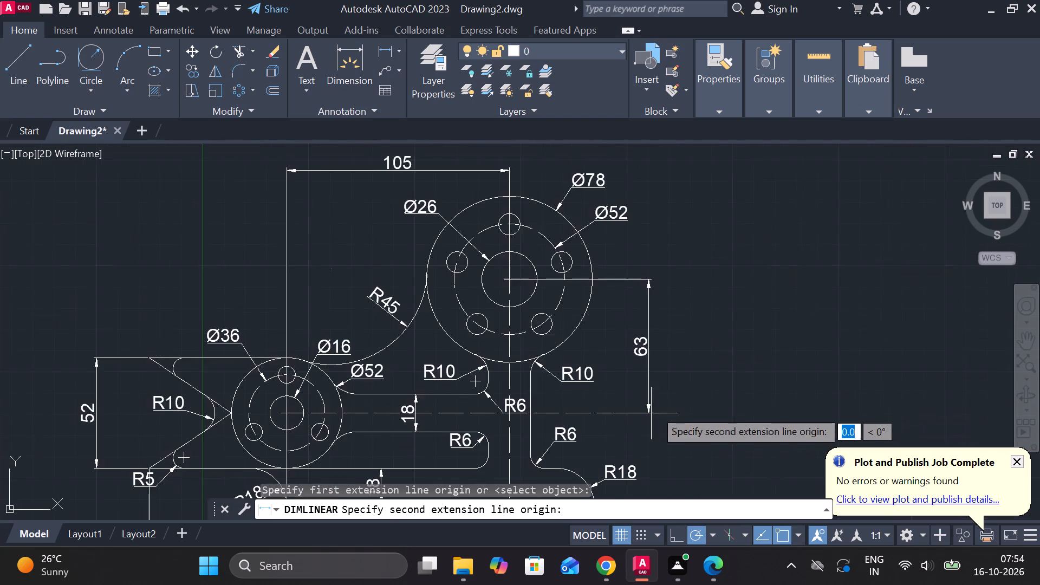
{"action": "middle_click_drag", "start_coordinate": [655, 408], "coordinate": [675, 278]}
{"action": "scroll", "coordinate": [597, 395], "scroll_direction": "up", "scroll_amount": 3}
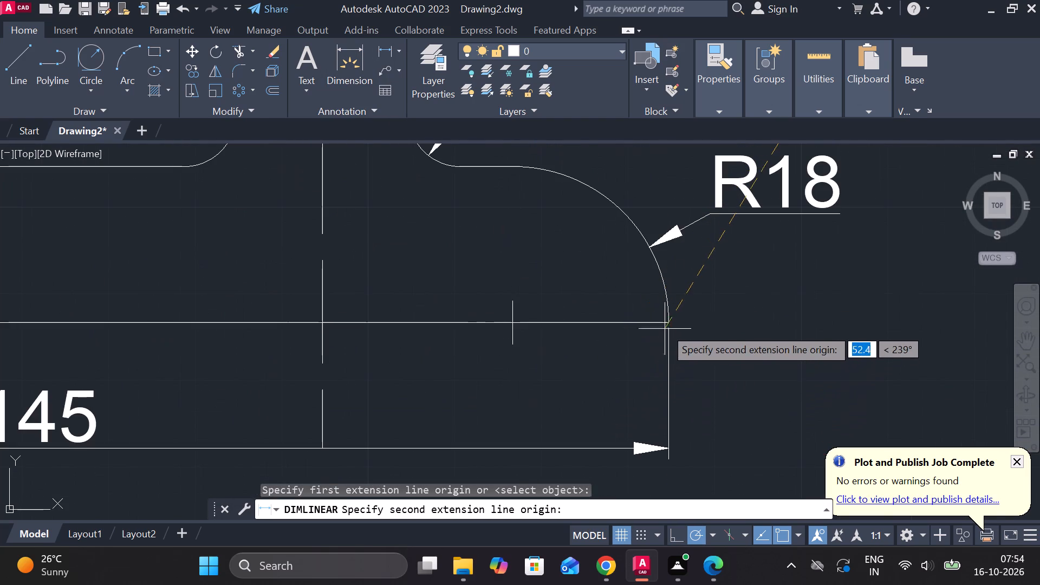
{"action": "left_click", "coordinate": [665, 324]}
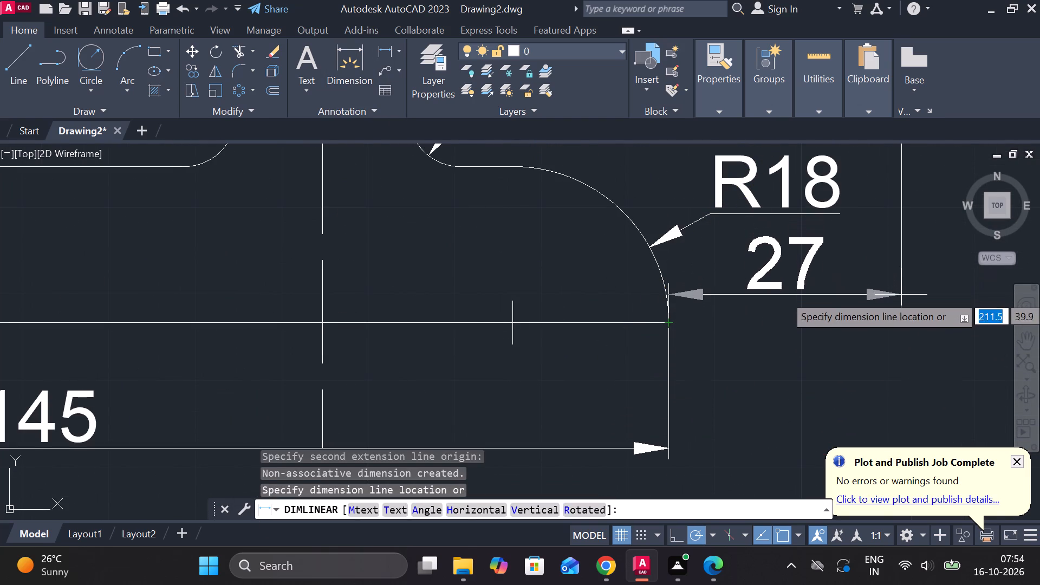
{"action": "middle_click_drag", "start_coordinate": [901, 295], "coordinate": [847, 400]}
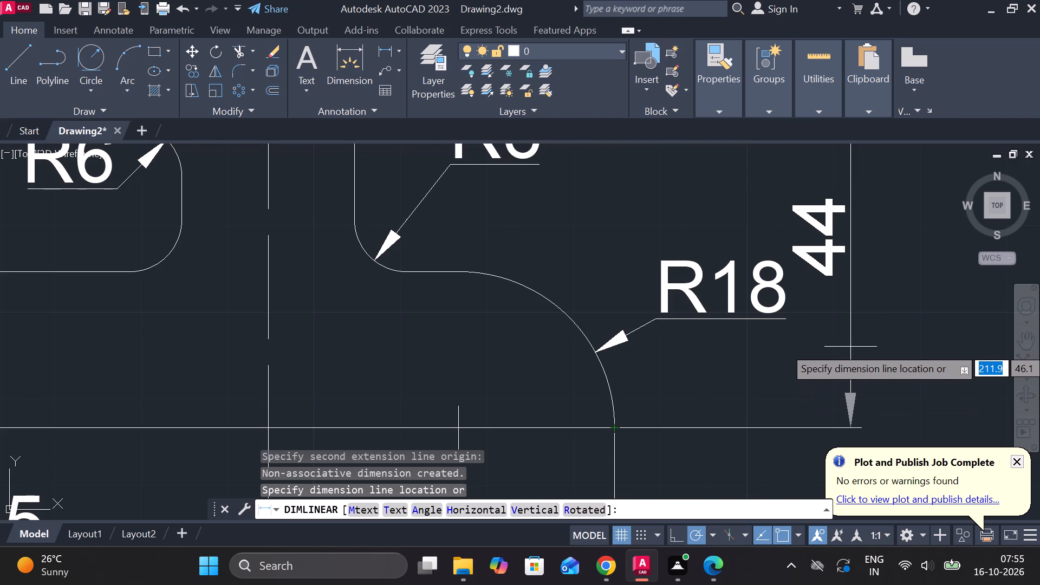
{"action": "scroll", "coordinate": [850, 347], "scroll_direction": "down", "scroll_amount": 2}
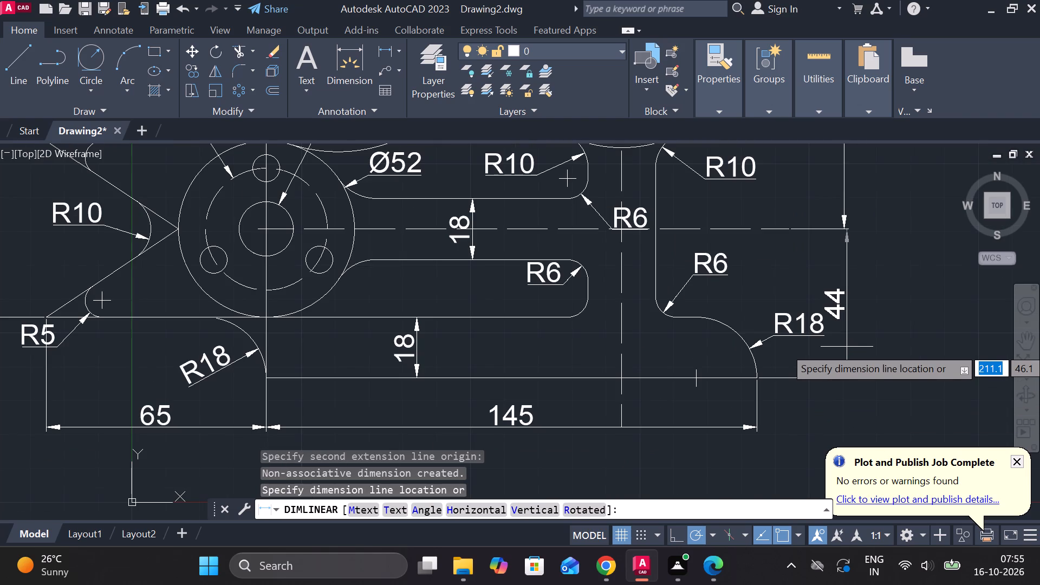
{"action": "left_click", "coordinate": [843, 346]}
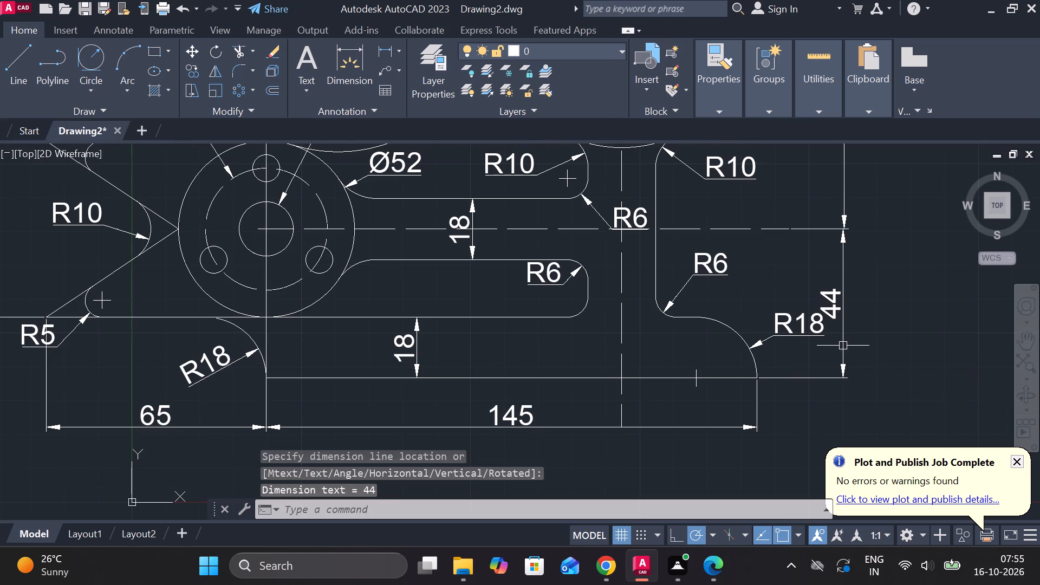
Override the text of the vertical dimension between the centre line and the base's bottom edge with 45.
{"action": "scroll", "coordinate": [823, 315], "scroll_direction": "up", "scroll_amount": 1}
{"action": "double_click", "coordinate": [832, 301]}
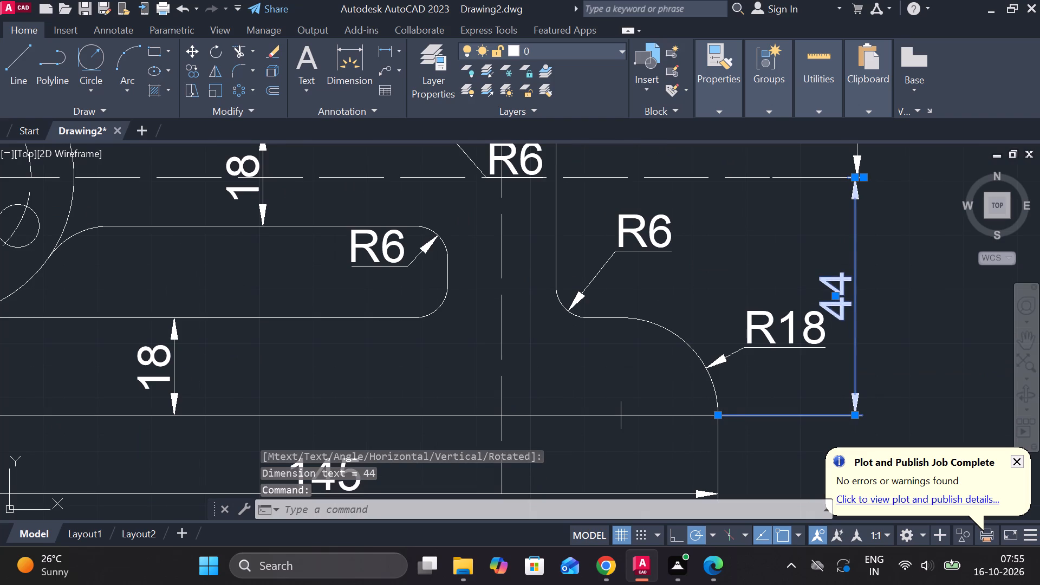
{"action": "key", "text": "Right"}
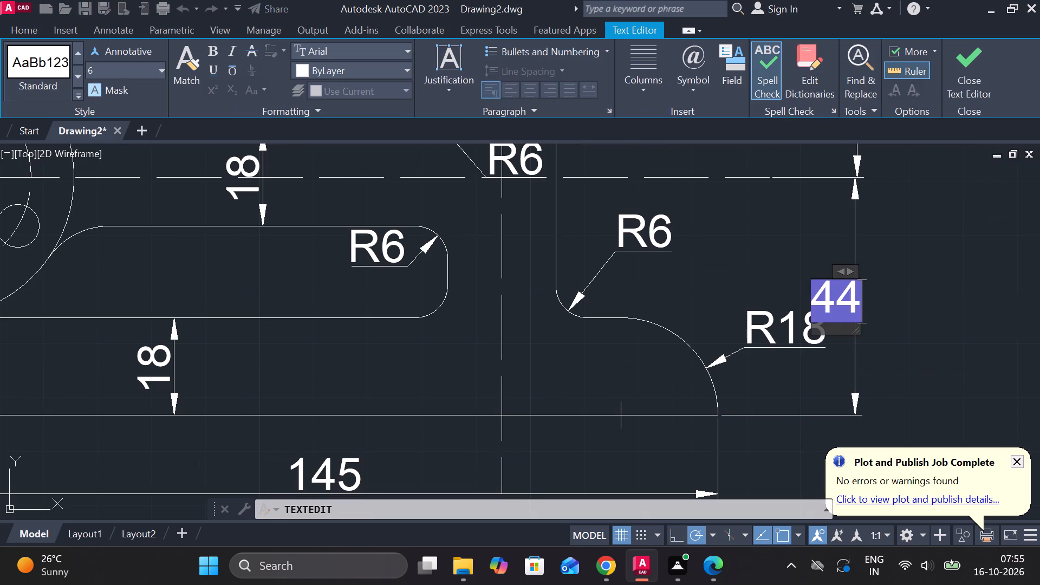
{"action": "key", "text": "BackSpace"}
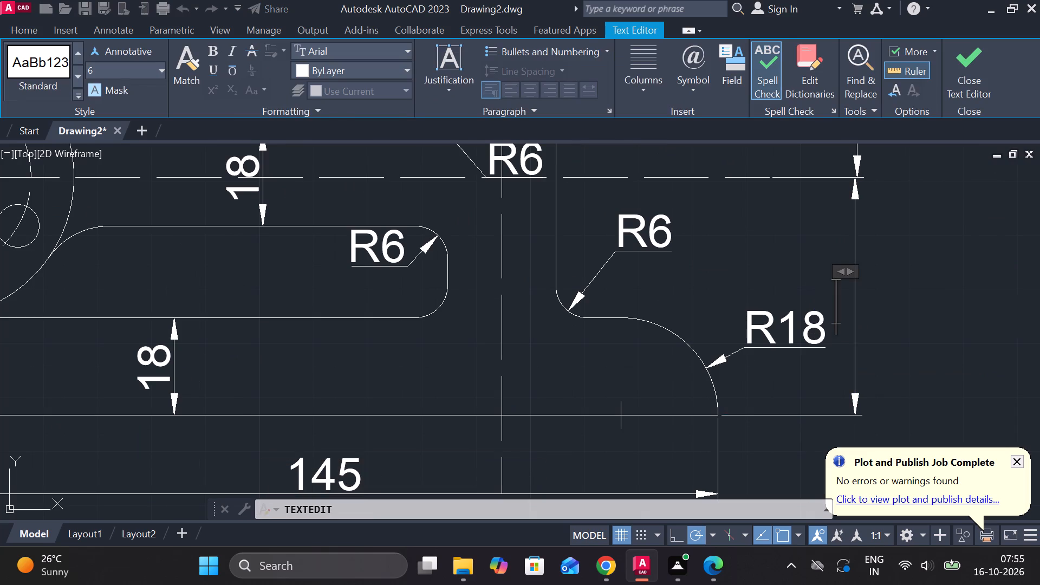
{"action": "type", "text": "45"}
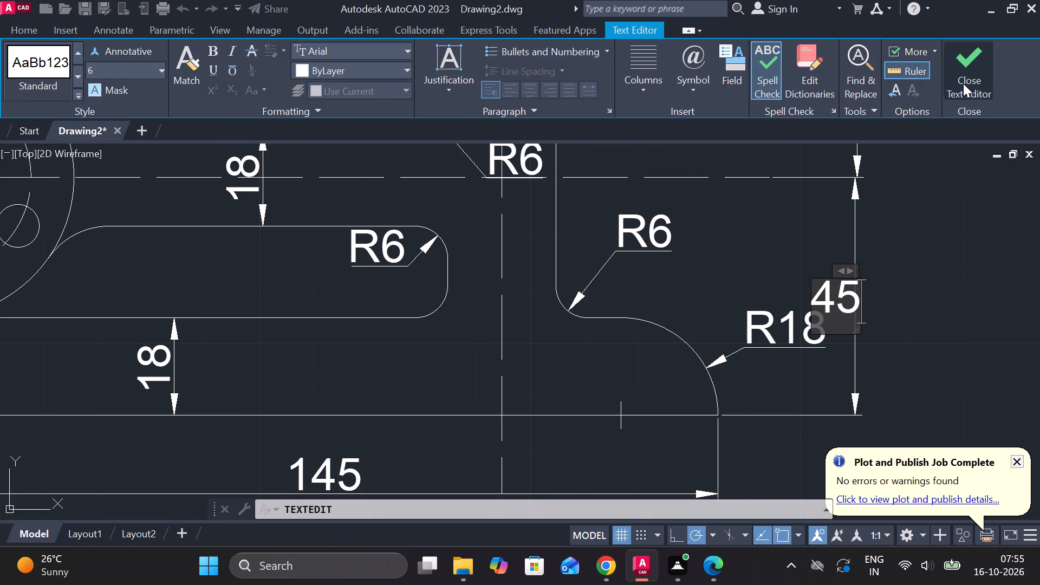
{"action": "left_click", "coordinate": [963, 83]}
{"action": "left_click", "coordinate": [810, 315]}
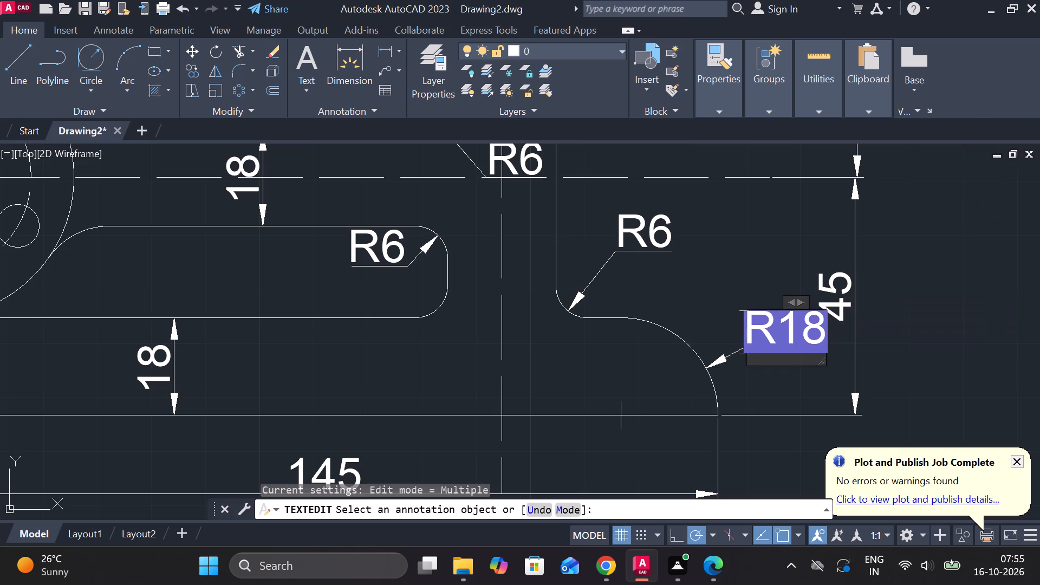
{"action": "key", "text": "Escape"}
{"action": "key", "text": "Escape"}
{"action": "left_click", "coordinate": [810, 321]}
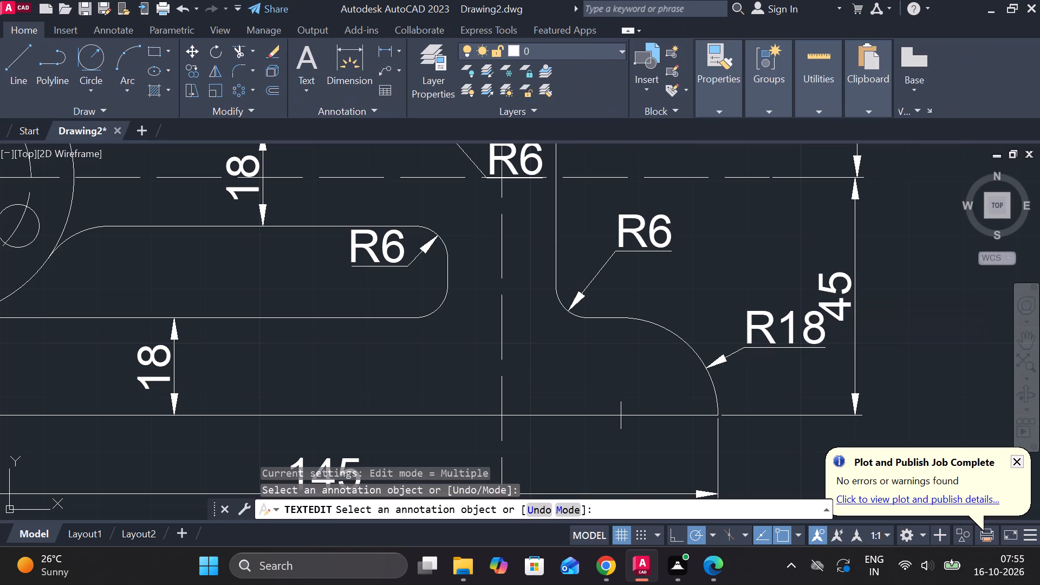
{"action": "key", "text": "Escape"}
{"action": "key", "text": "Escape"}
Move the R18 label at the base's right-hand arc up and left, clear of the 45 dimension text.
{"action": "left_click", "coordinate": [804, 336]}
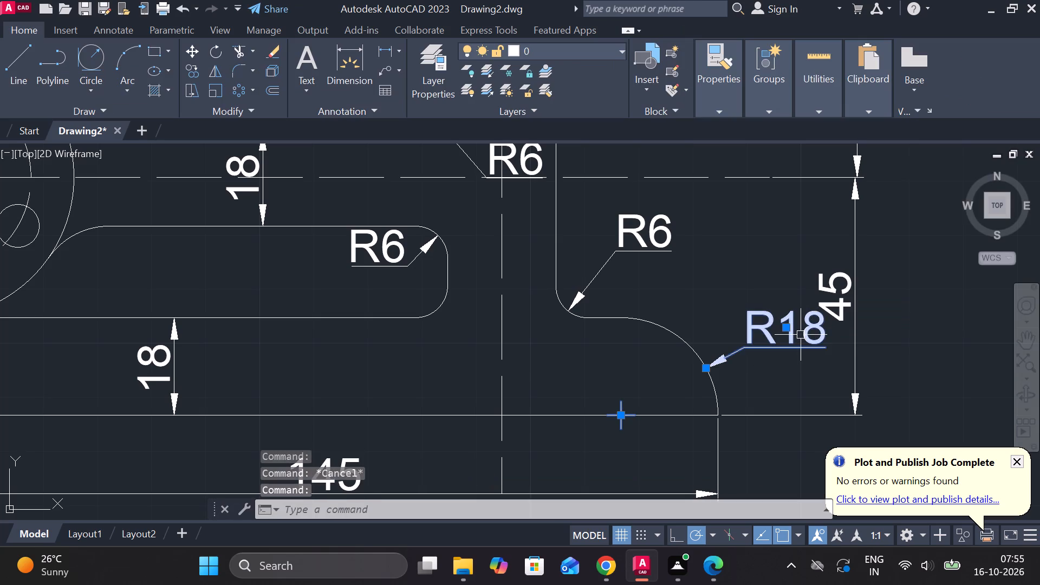
{"action": "left_click", "coordinate": [785, 325]}
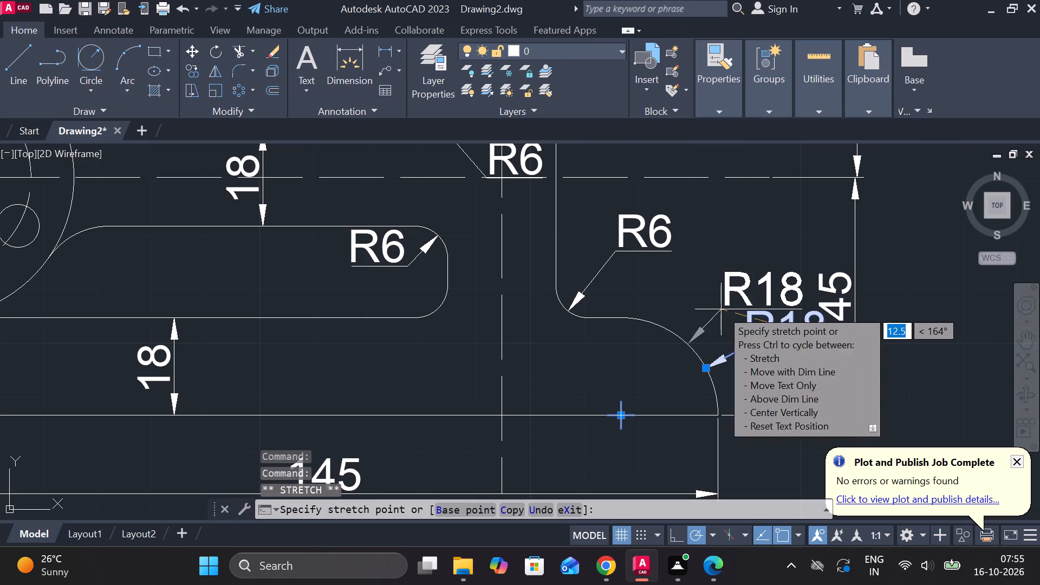
{"action": "left_click", "coordinate": [704, 305]}
{"action": "key", "text": "Escape"}
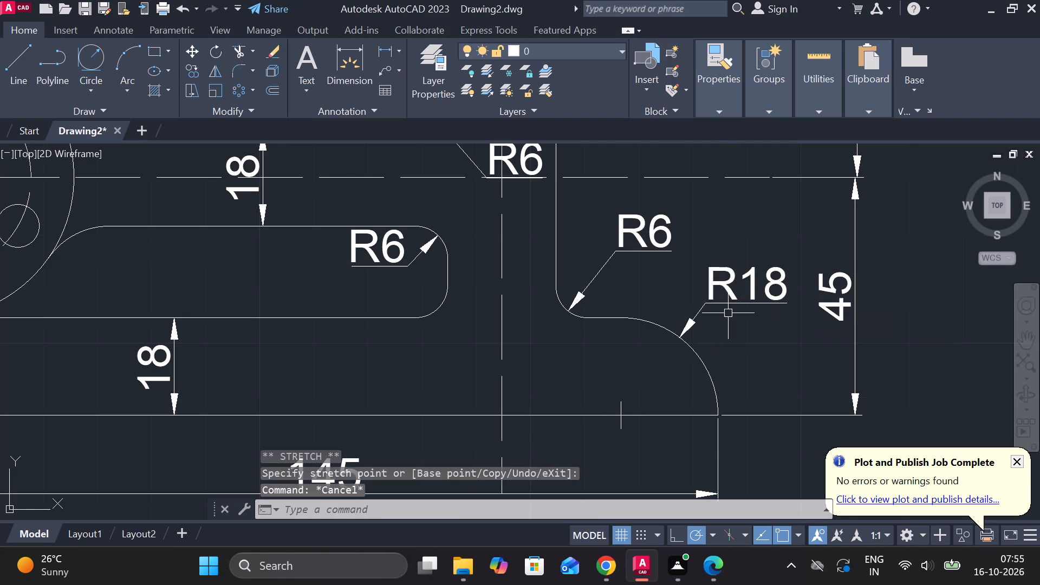
{"action": "scroll", "coordinate": [740, 317], "scroll_direction": "down", "scroll_amount": 2}
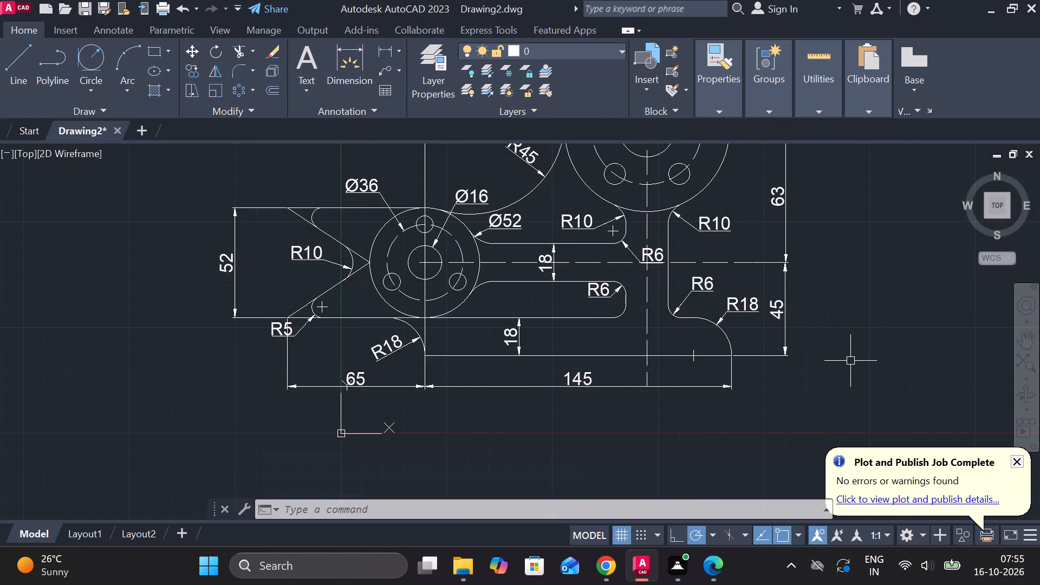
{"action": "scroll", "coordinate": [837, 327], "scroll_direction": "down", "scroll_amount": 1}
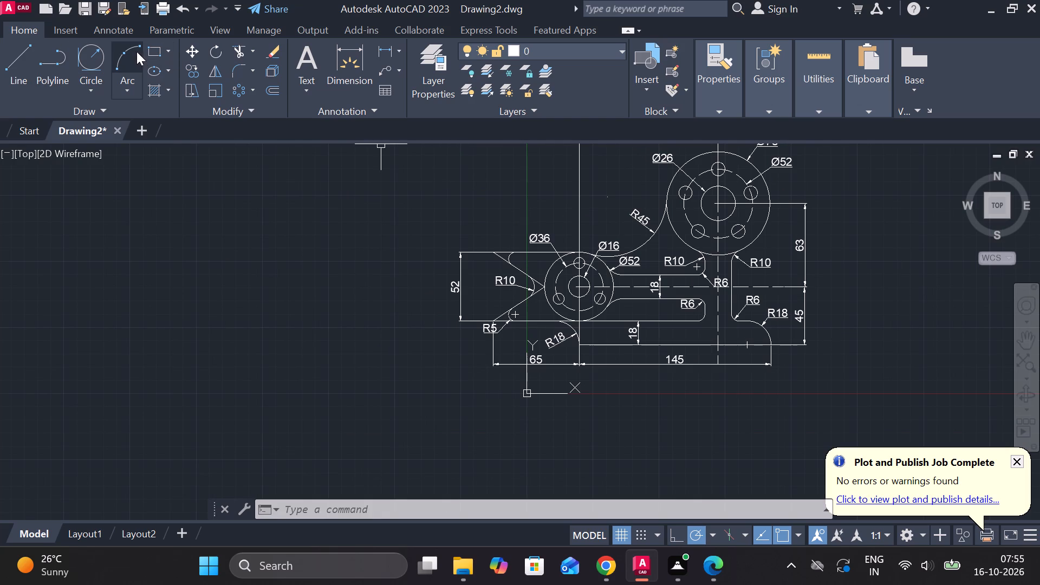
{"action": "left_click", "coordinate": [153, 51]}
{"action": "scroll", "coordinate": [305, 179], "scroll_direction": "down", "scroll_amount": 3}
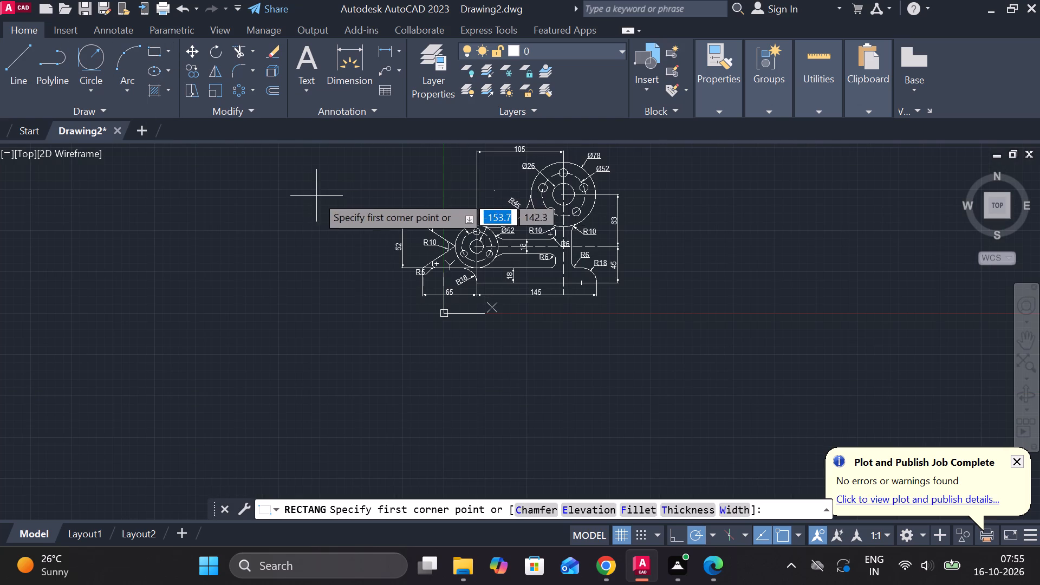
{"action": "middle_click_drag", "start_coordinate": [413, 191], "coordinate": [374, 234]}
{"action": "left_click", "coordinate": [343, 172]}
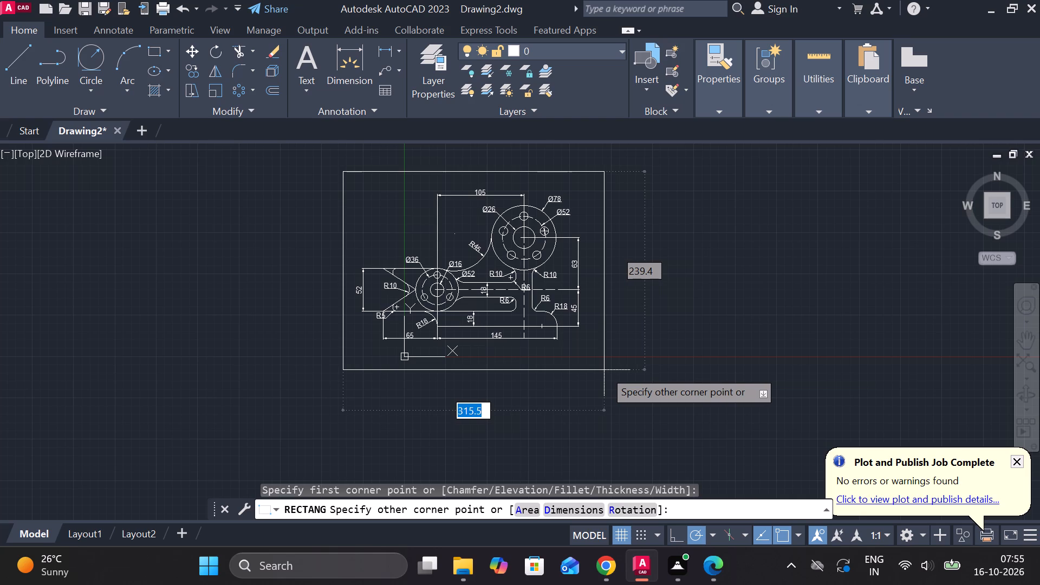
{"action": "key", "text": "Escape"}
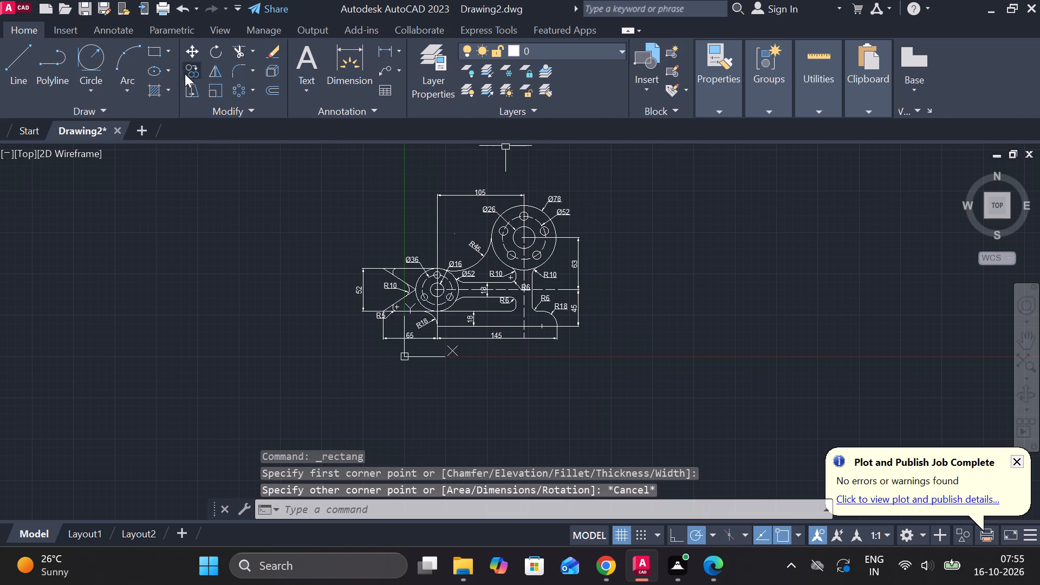
Draw a rectangle 190 wide and 65 high in the empty space to the right of the finished part.
{"action": "left_click_drag", "start_coordinate": [148, 54], "coordinate": [154, 54]}
{"action": "scroll", "coordinate": [739, 370], "scroll_direction": "up", "scroll_amount": 2}
{"action": "middle_click_drag", "start_coordinate": [711, 353], "coordinate": [470, 340]}
{"action": "scroll", "coordinate": [434, 286], "scroll_direction": "up", "scroll_amount": 1}
{"action": "double_click", "coordinate": [431, 260]}
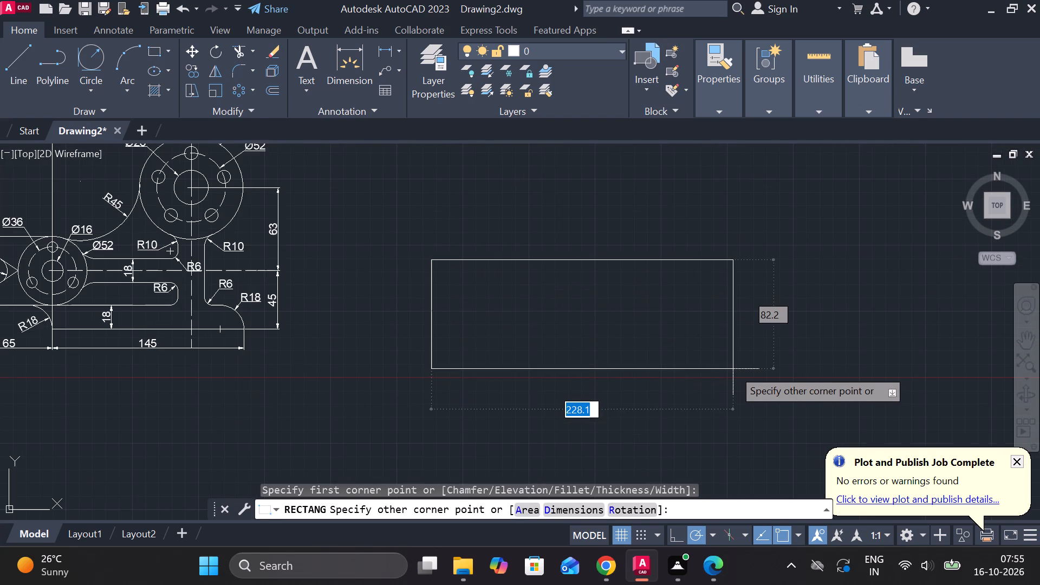
{"action": "type", "text": "190"}
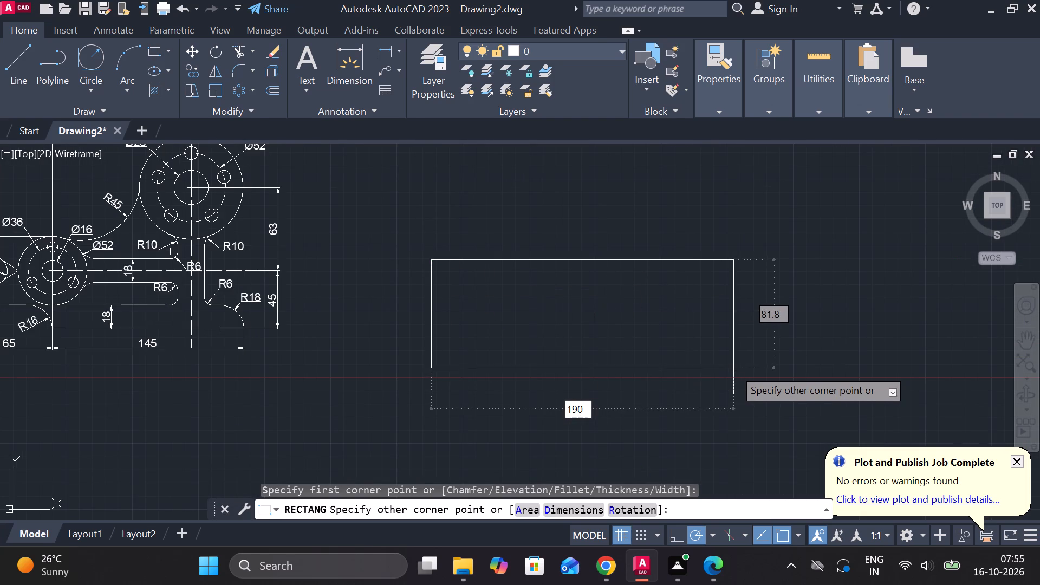
{"action": "key", "text": "Tab"}
{"action": "type", "text": "65"}
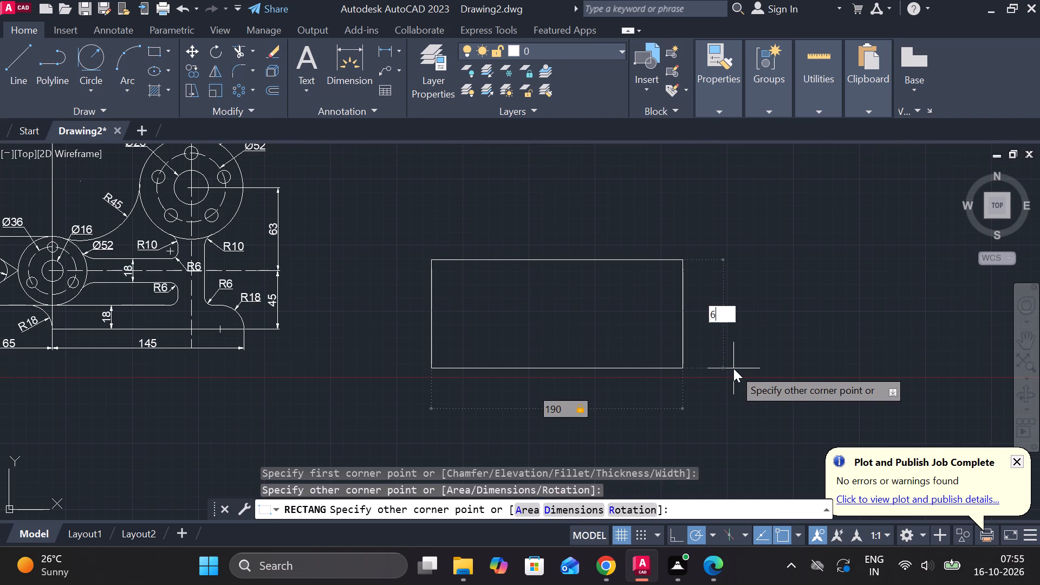
{"action": "key", "text": "Return"}
Explode the 190 by 65 rectangle into separate lines.
{"action": "left_click", "coordinate": [401, 227]}
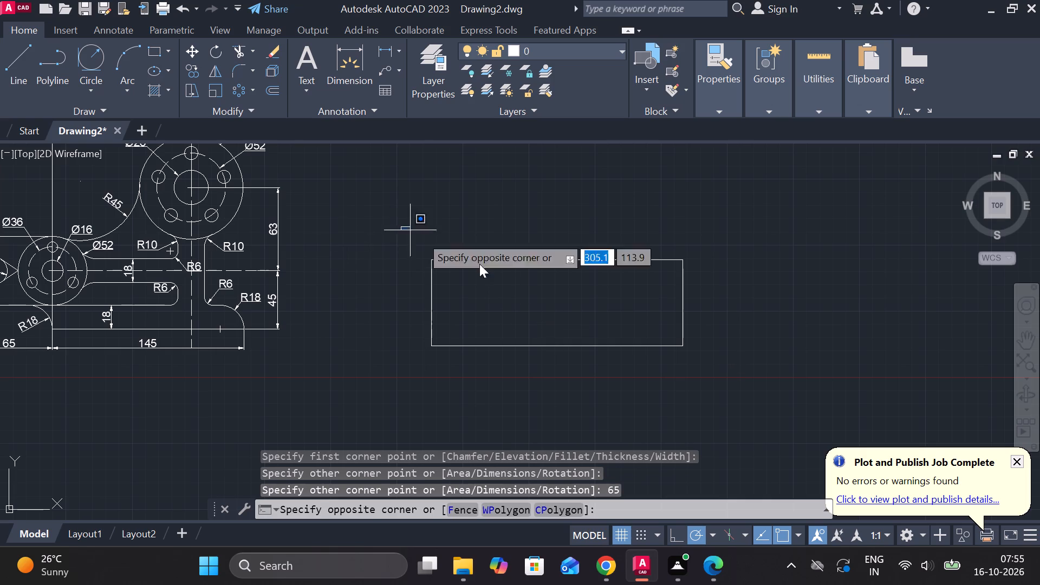
{"action": "left_click", "coordinate": [813, 392]}
{"action": "type", "text": "EX"}
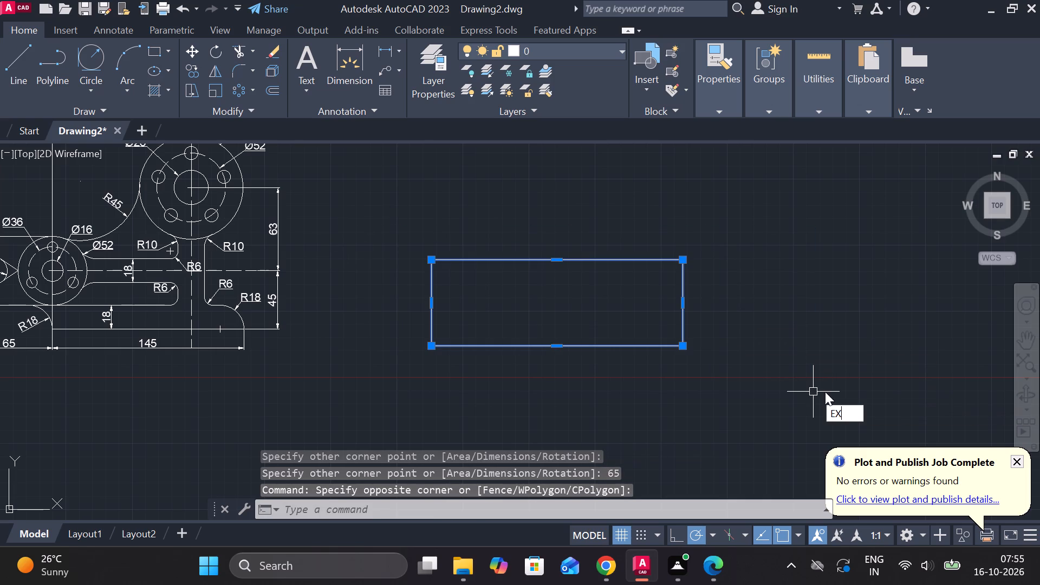
{"action": "left_click", "coordinate": [870, 443]}
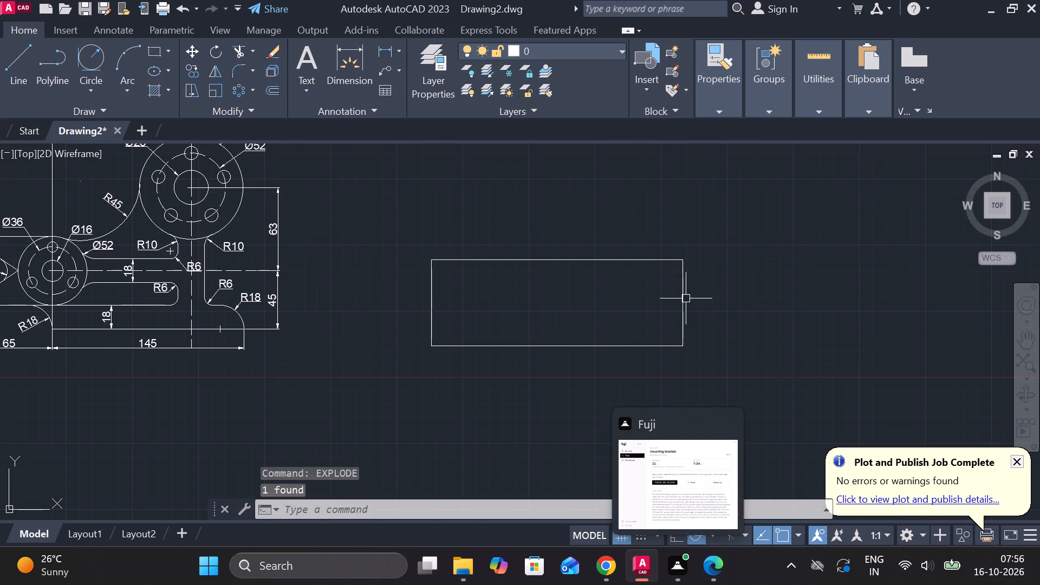
{"action": "scroll", "coordinate": [678, 279], "scroll_direction": "up", "scroll_amount": 2}
{"action": "left_click", "coordinate": [691, 247]}
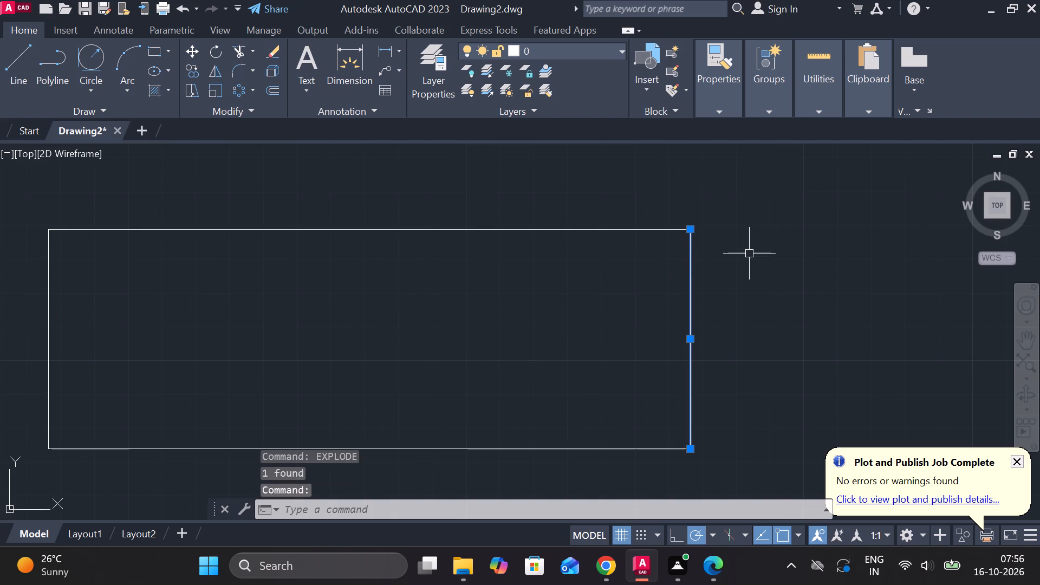
{"action": "key", "text": "Escape"}
Draw a vertical line about 103 long upward from the rectangle's bottom edge, starting 25 left of its bottom right corner.
{"action": "scroll", "coordinate": [744, 283], "scroll_direction": "down", "scroll_amount": 2}
{"action": "key", "text": "l"}
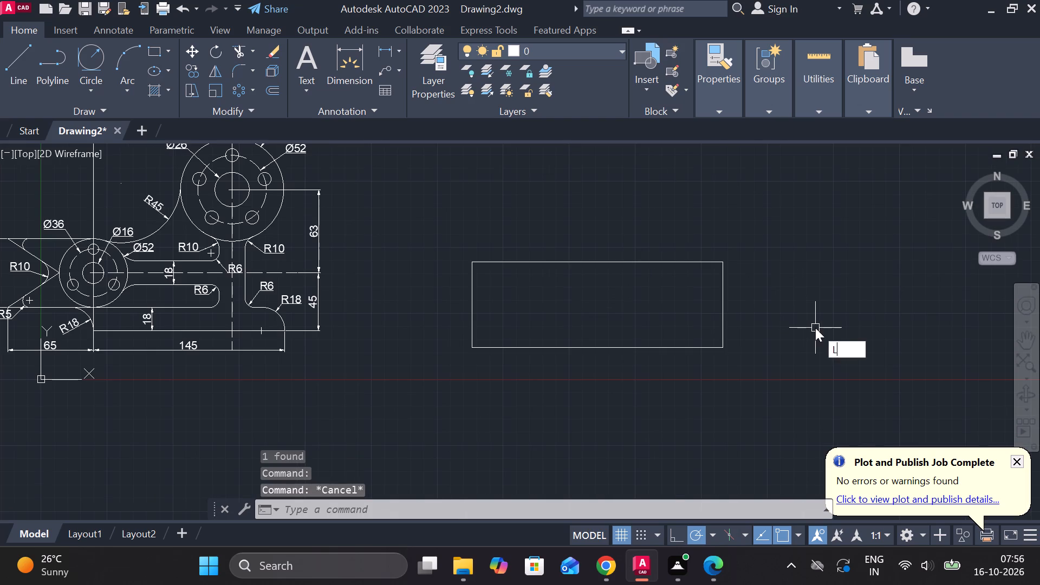
{"action": "key", "text": "Return"}
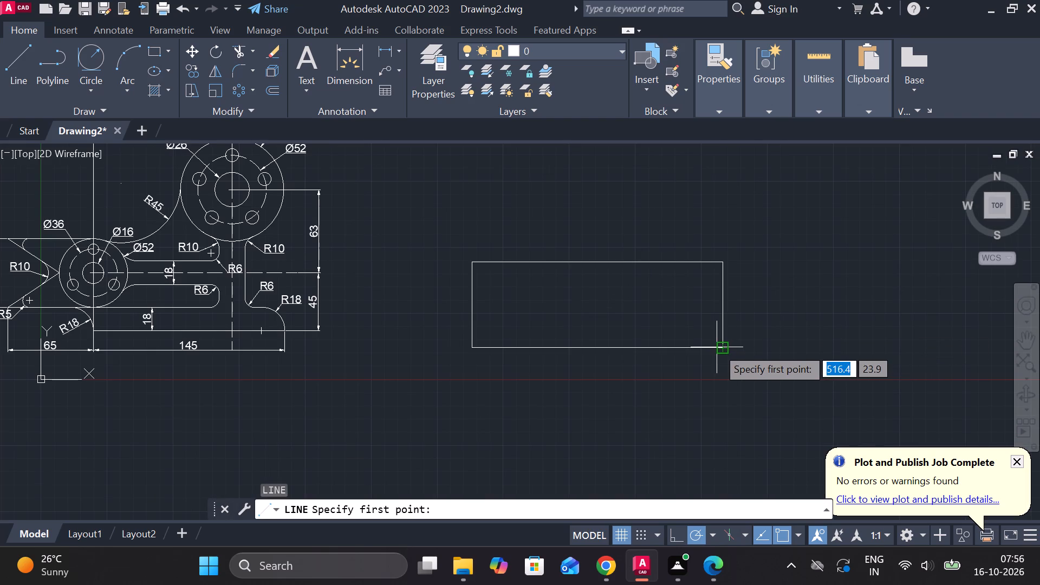
{"action": "type", "text": "25B"}
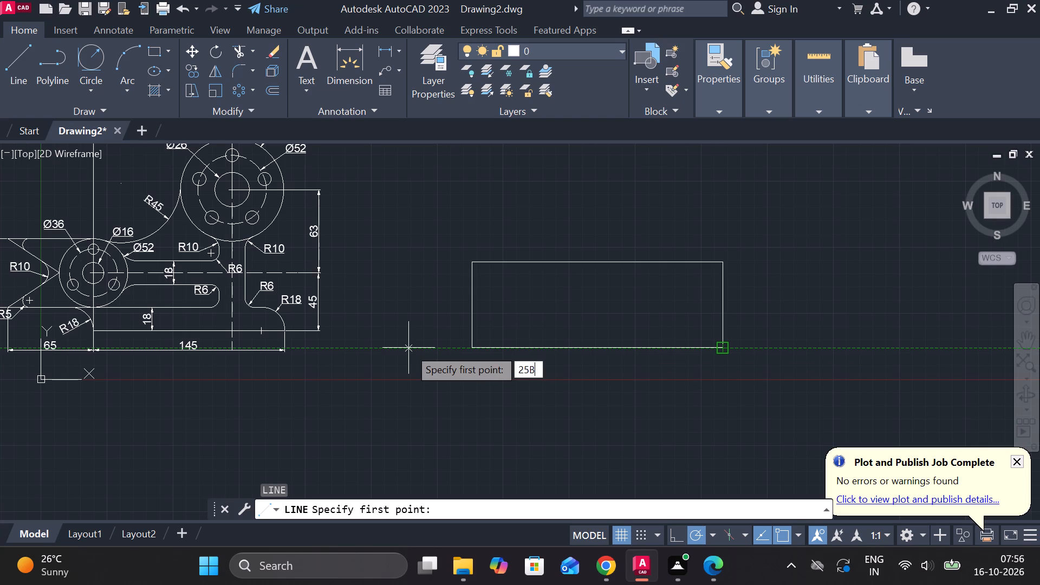
{"action": "key", "text": "BackSpace"}
{"action": "key", "text": "Return"}
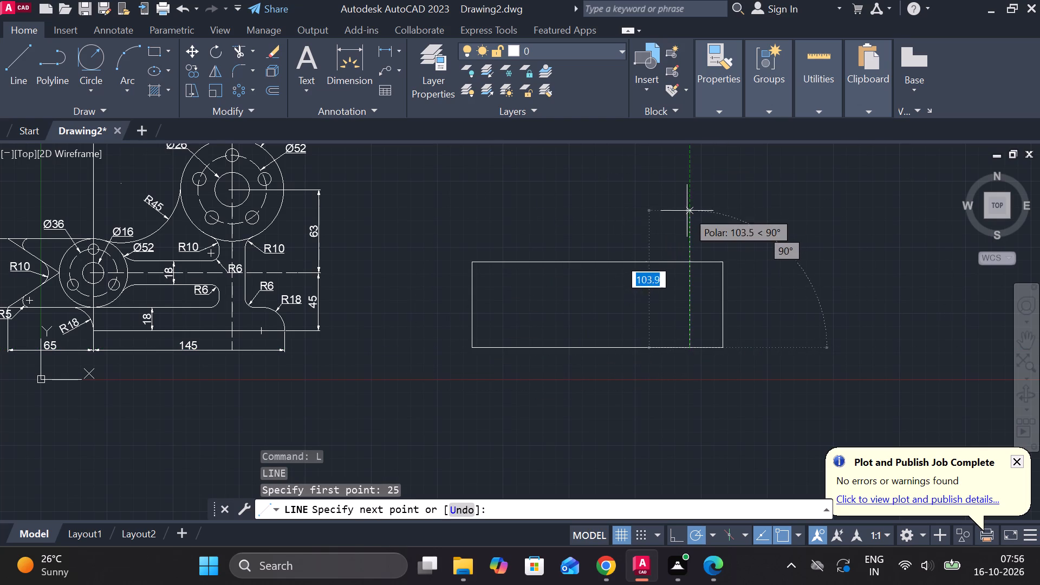
{"action": "left_click", "coordinate": [687, 210]}
{"action": "key", "text": "Escape"}
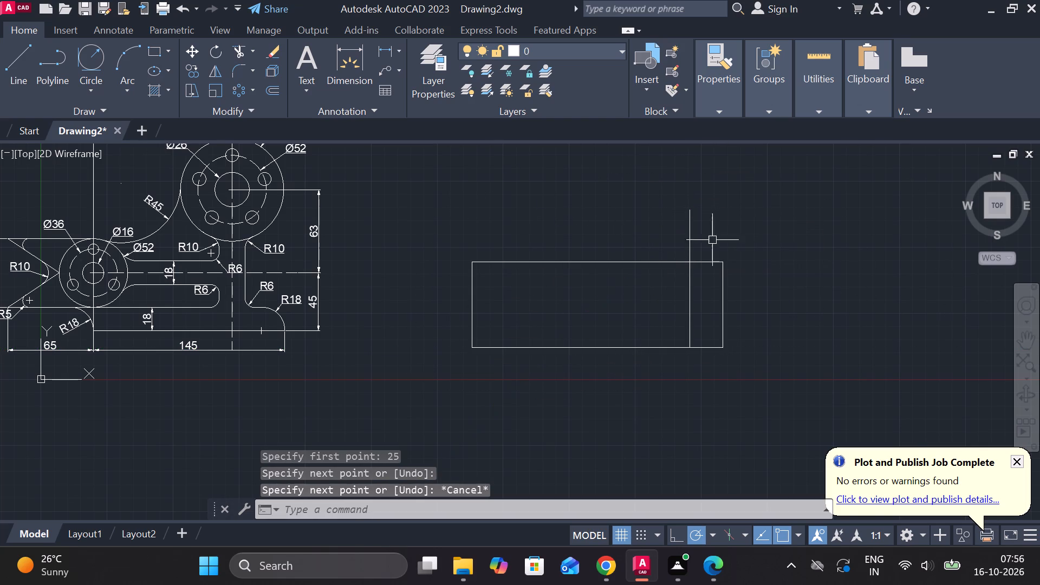
Trim the part of the new vertical line that extends above the rectangle's top edge.
{"action": "type", "text": "TR"}
{"action": "key", "text": "space"}
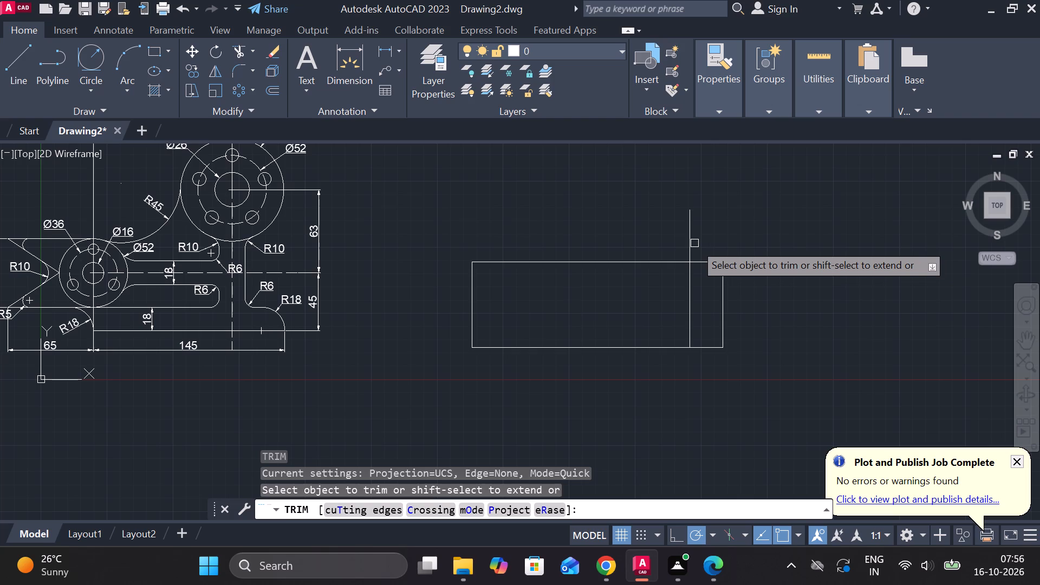
{"action": "double_click", "coordinate": [682, 236]}
{"action": "left_click", "coordinate": [697, 234]}
{"action": "scroll", "coordinate": [752, 283], "scroll_direction": "up", "scroll_amount": 1}
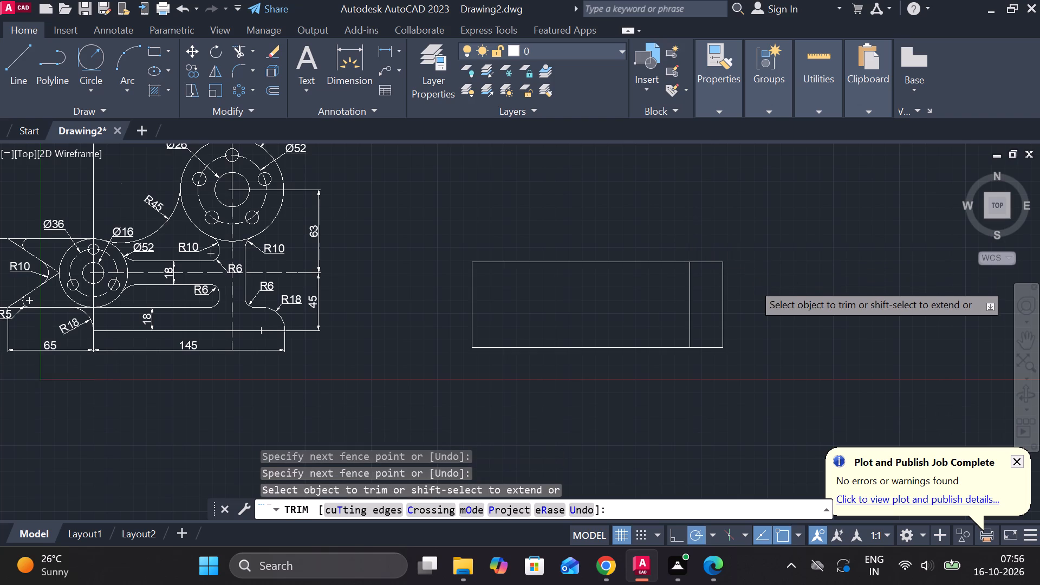
Offset the inner vertical line 25 toward the rectangle's left side, and offset the resulting line another 25 the same way.
{"action": "key", "text": "Escape"}
{"action": "type", "text": "O"}
{"action": "key", "text": "space"}
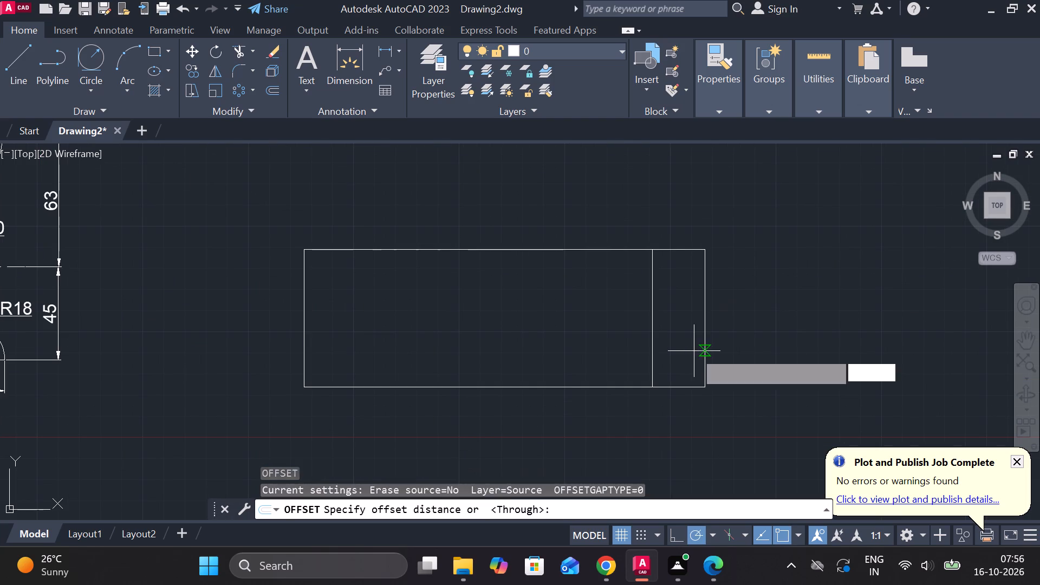
{"action": "key", "text": "space"}
{"action": "double_click", "coordinate": [651, 294]}
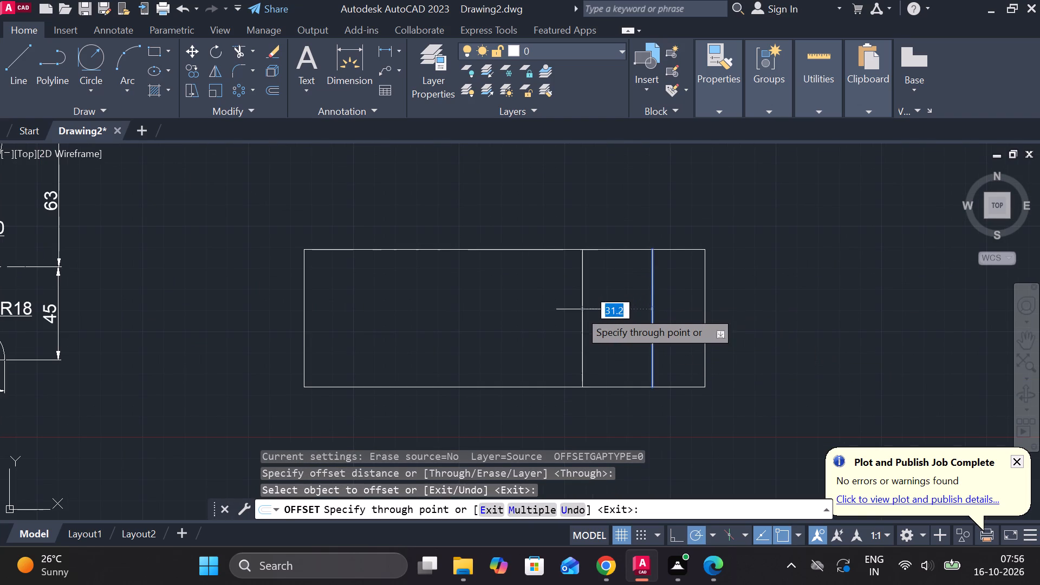
{"action": "type", "text": "25"}
{"action": "key", "text": "space"}
{"action": "left_click", "coordinate": [602, 299]}
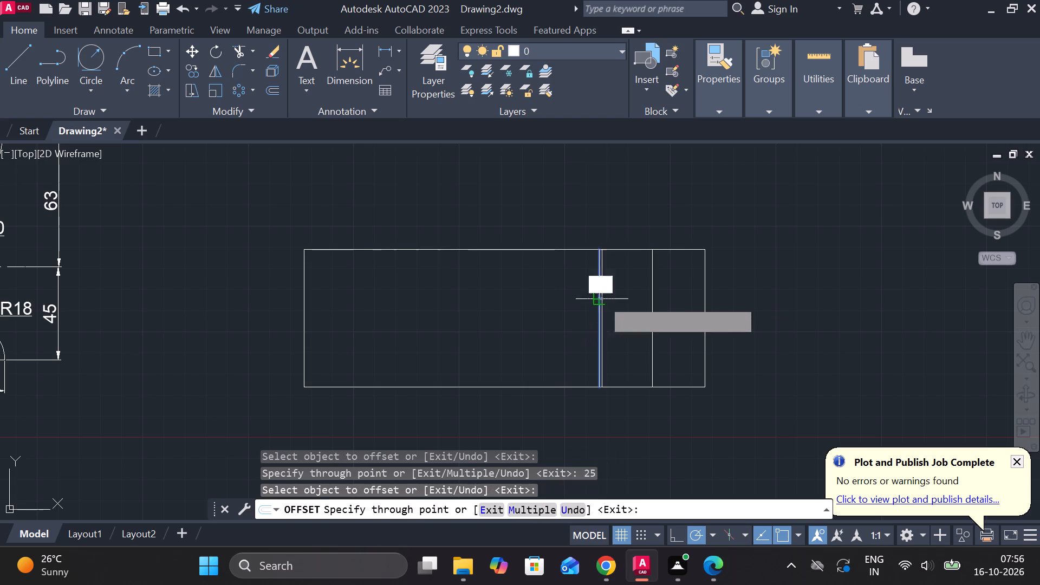
{"action": "type", "text": "25"}
{"action": "key", "text": "space"}
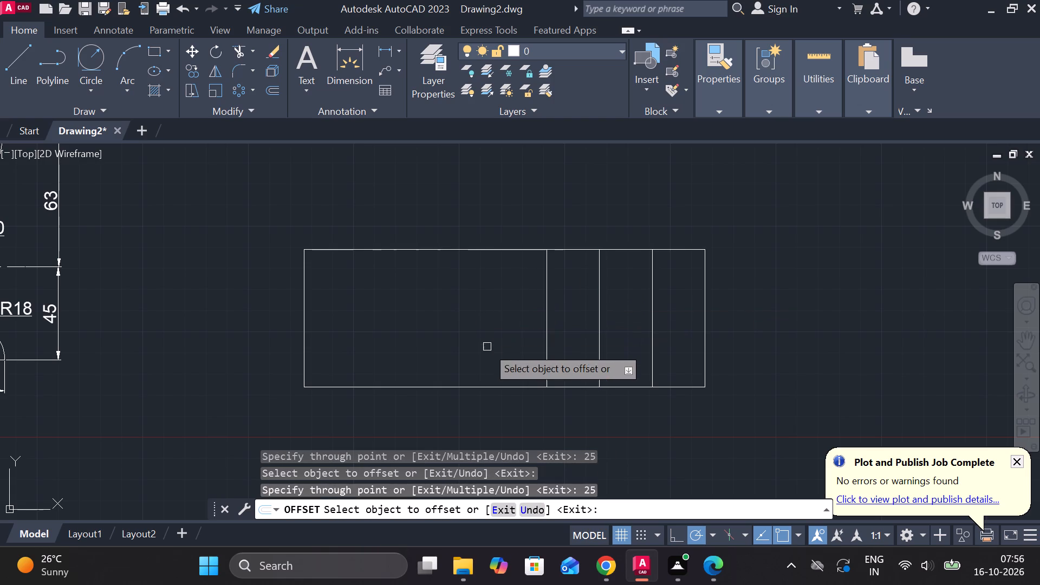
Offset the rectangle's bottom edge 20 upward and its left edge 25 inward.
{"action": "left_click", "coordinate": [458, 386]}
{"action": "key", "text": "2"}
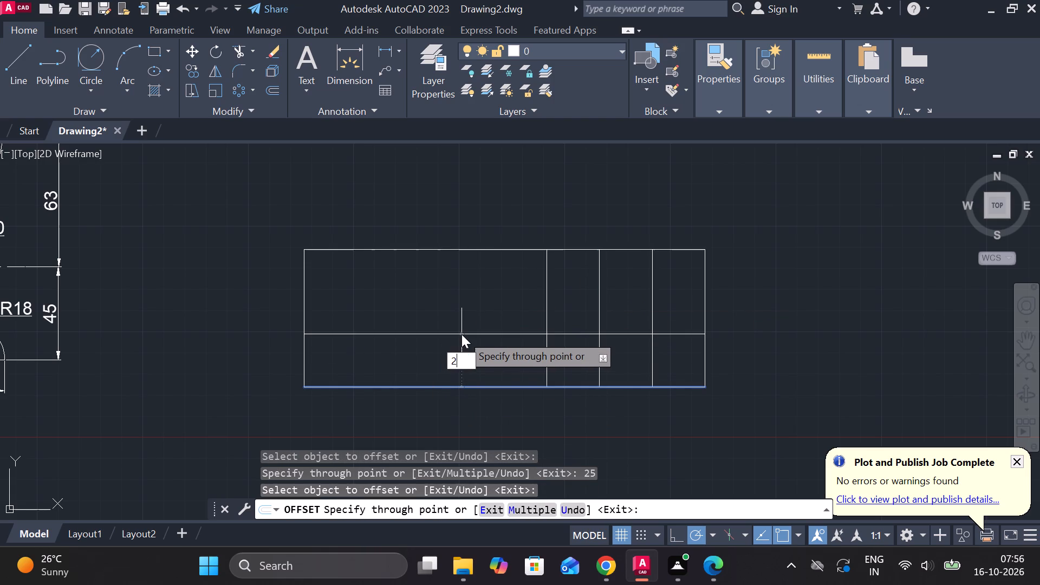
{"action": "key", "text": "0"}
{"action": "key", "text": "space"}
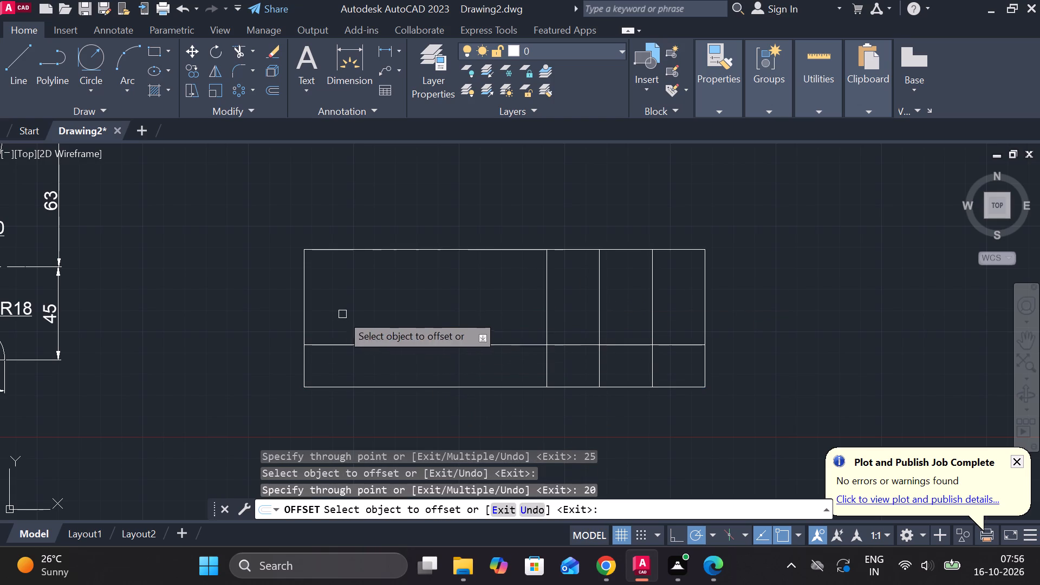
{"action": "left_click", "coordinate": [304, 292]}
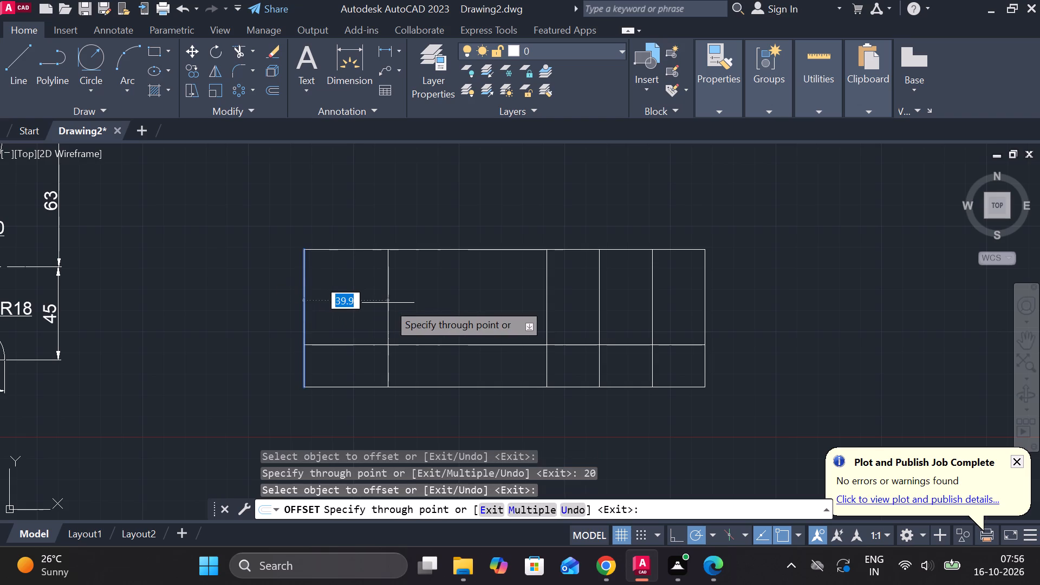
{"action": "type", "text": "25"}
{"action": "key", "text": "space"}
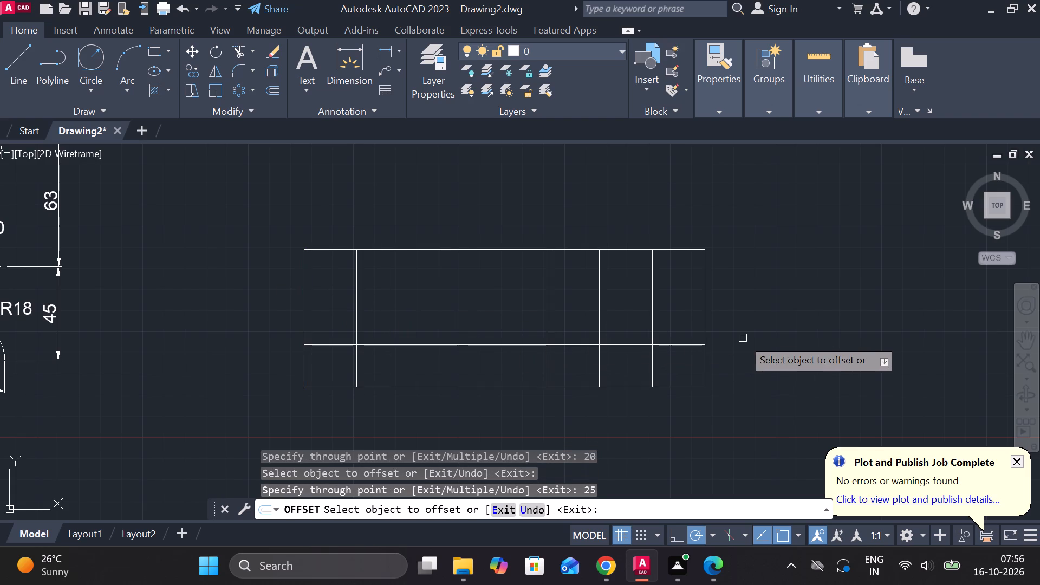
{"action": "key", "text": "Escape"}
Trim the two rightmost inner verticals below the horizontal line, that line's middle span, and the left inner vertical above it.
{"action": "type", "text": "TR"}
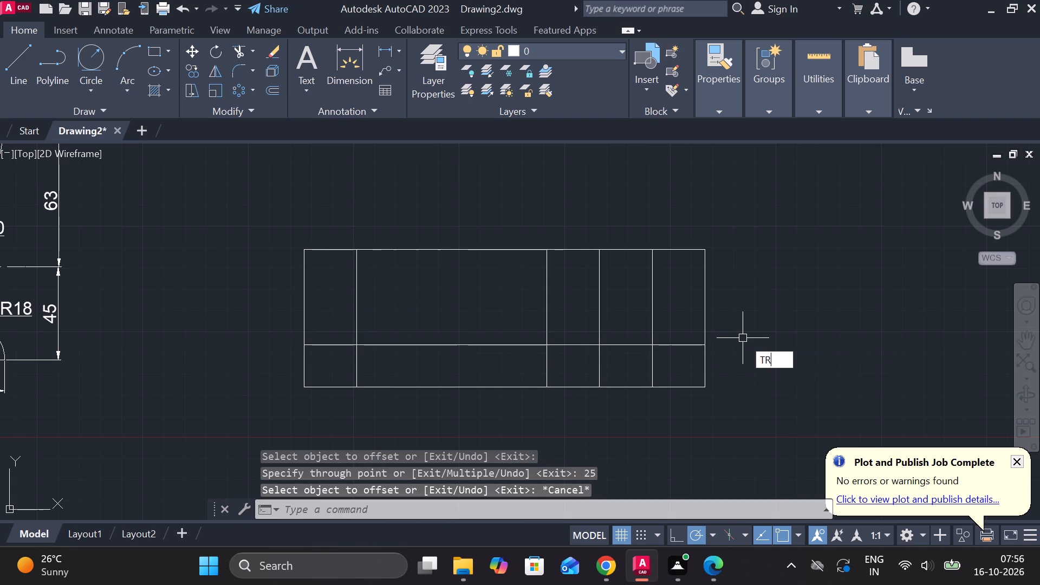
{"action": "key", "text": "space"}
{"action": "left_click_drag", "start_coordinate": [654, 360], "coordinate": [628, 368]}
{"action": "left_click", "coordinate": [597, 368]}
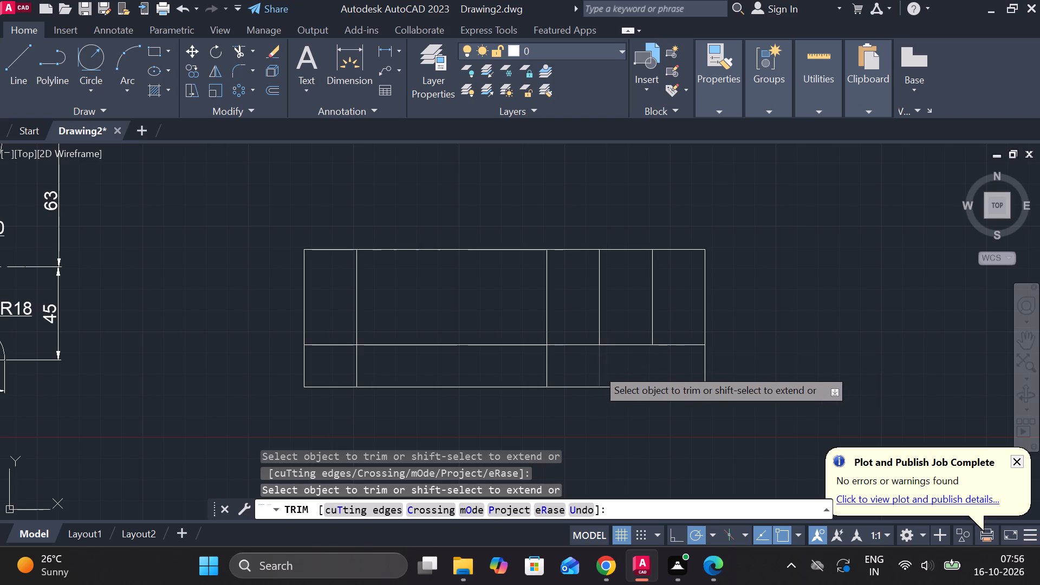
{"action": "left_click", "coordinate": [488, 344]}
{"action": "left_click", "coordinate": [359, 298]}
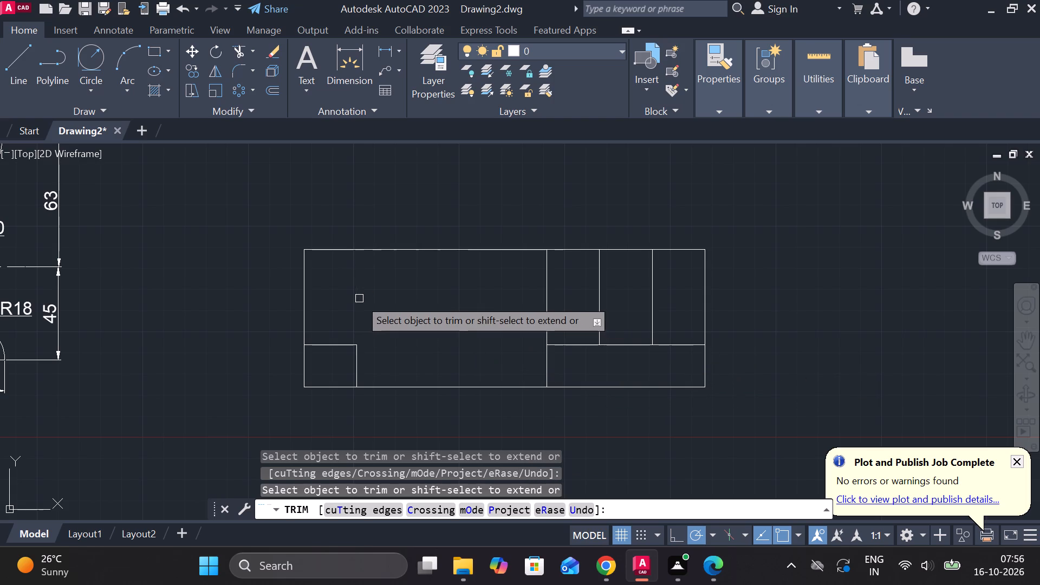
{"action": "key", "text": "Escape"}
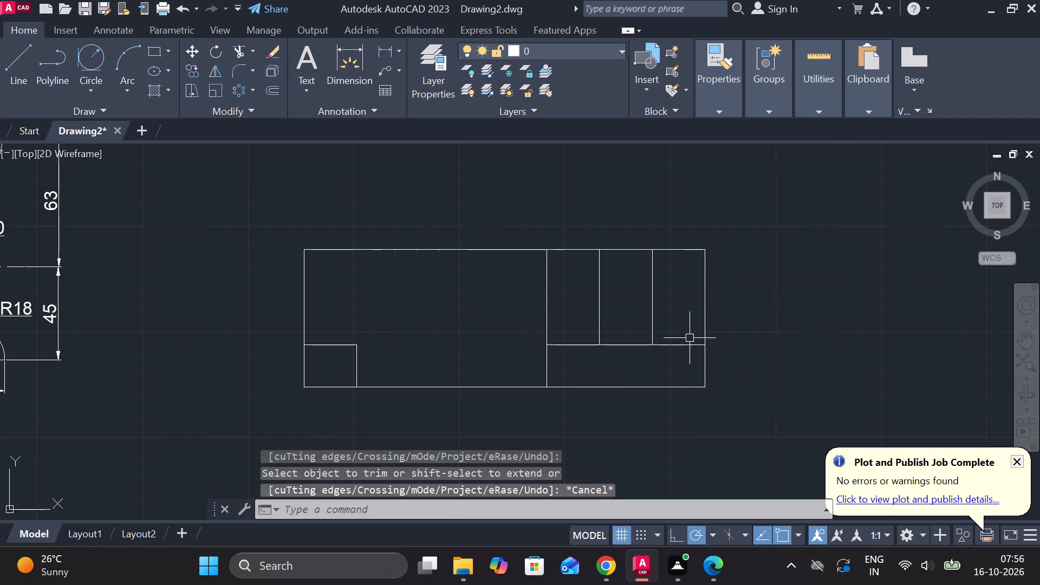
Copy the right-hand horizontal segment straight up at distances of 7, 14, 21, 28 and 35.
{"action": "left_click", "coordinate": [690, 341]}
{"action": "type", "text": "CO"}
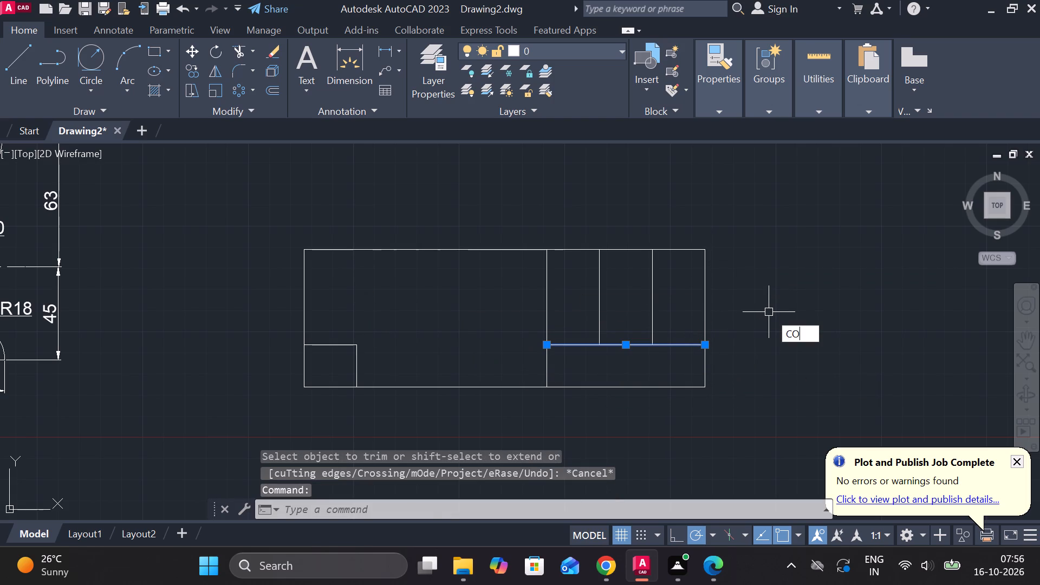
{"action": "key", "text": "Return"}
{"action": "left_click", "coordinate": [708, 342]}
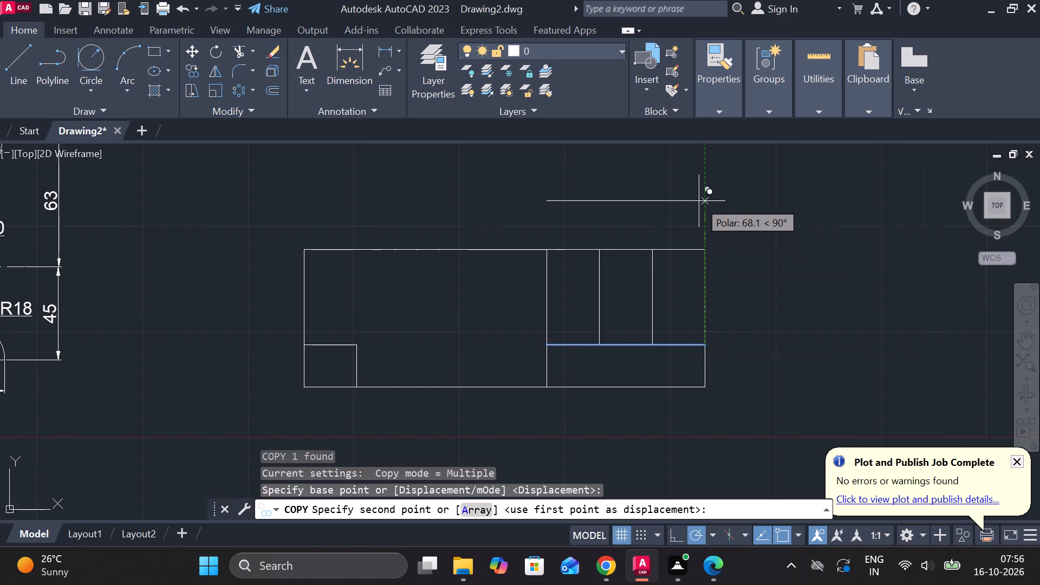
{"action": "type", "text": "7"}
{"action": "key", "text": "space"}
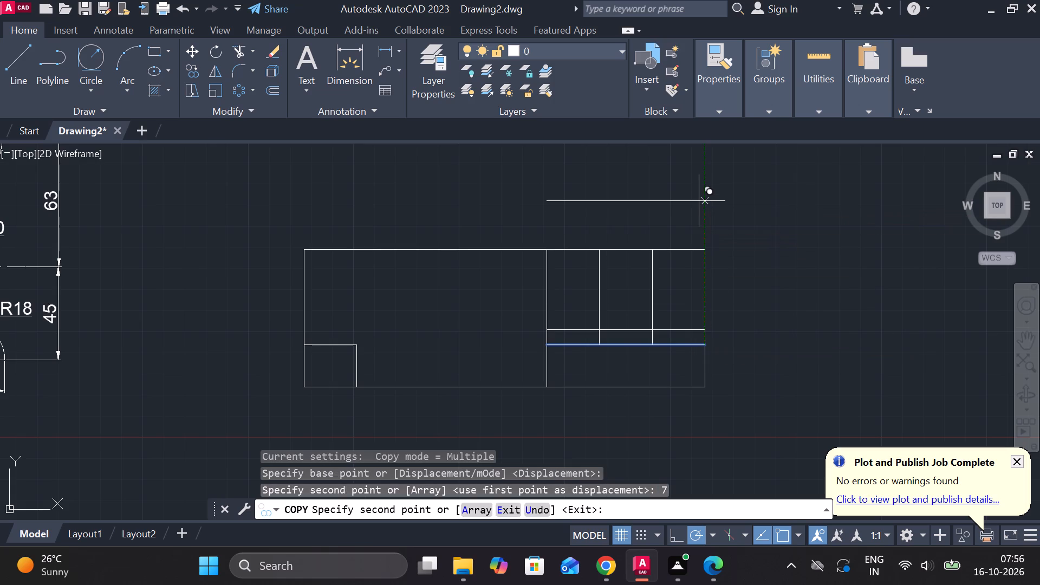
{"action": "type", "text": "14 21 28"}
{"action": "key", "text": "space"}
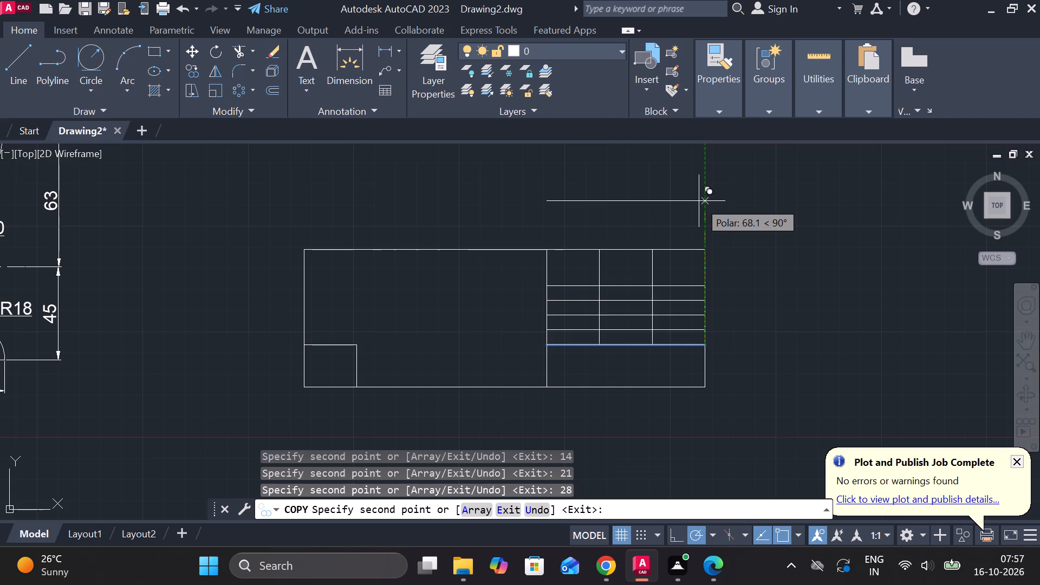
{"action": "type", "text": "35"}
{"action": "key", "text": "space"}
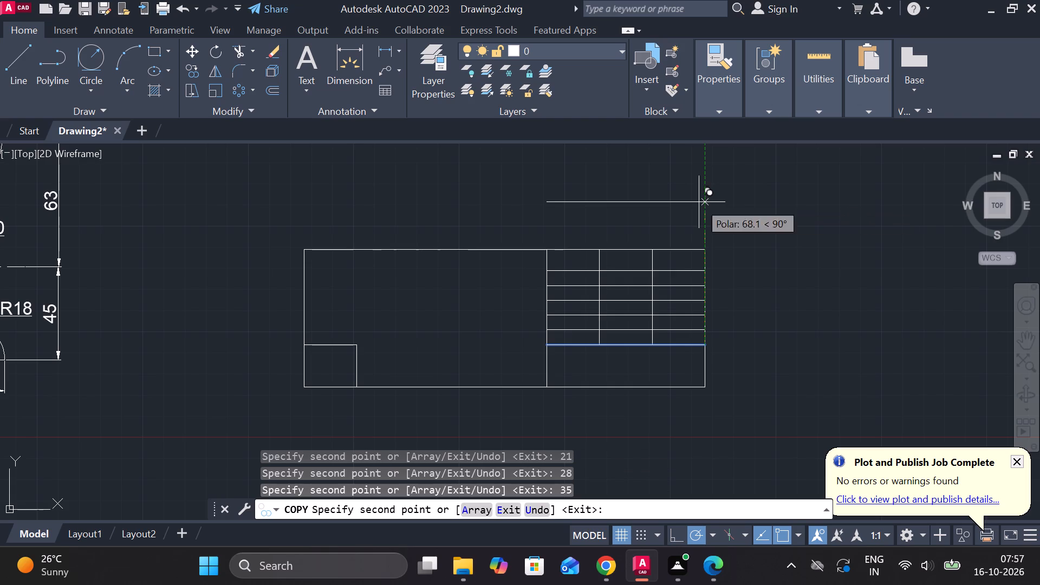
{"action": "scroll", "coordinate": [736, 249], "scroll_direction": "up", "scroll_amount": 2}
{"action": "key", "text": "Escape"}
{"action": "scroll", "coordinate": [736, 249], "scroll_direction": "down", "scroll_amount": 2}
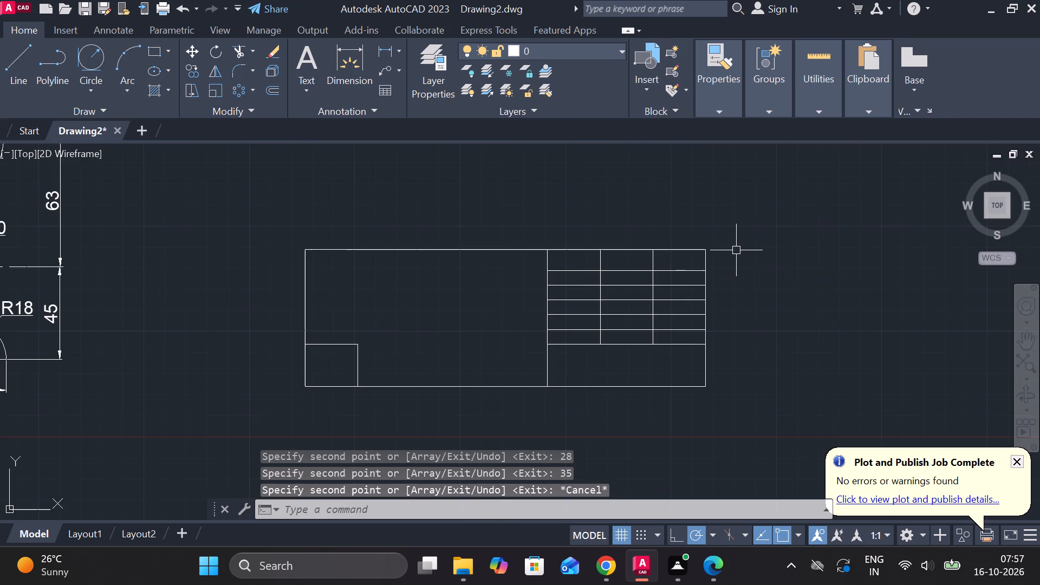
Extend the original right-hand horizontal segment leftward to the small box in the rectangle's lower left corner.
{"action": "type", "text": "EX"}
{"action": "key", "text": "space"}
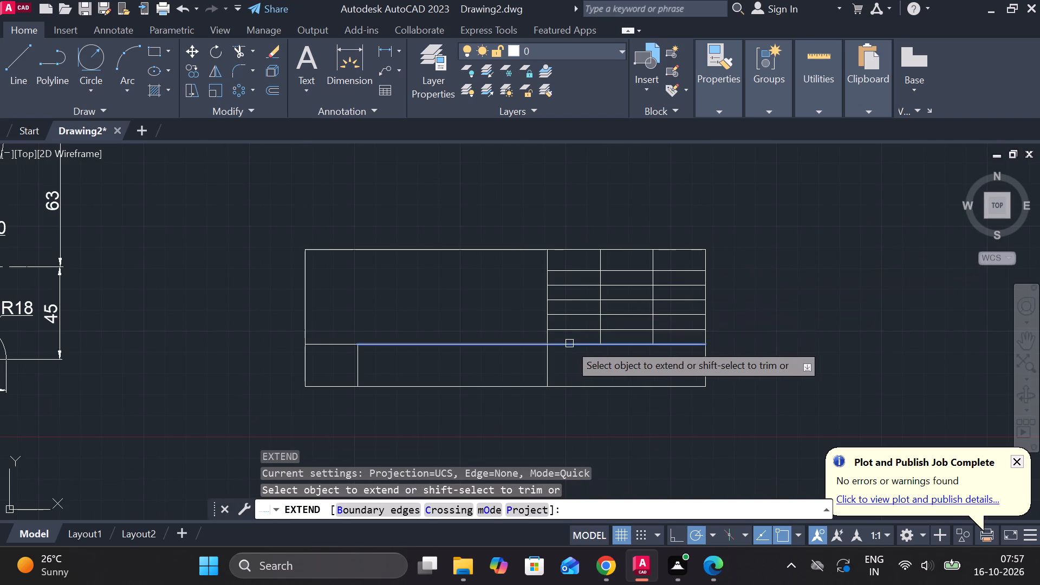
{"action": "left_click", "coordinate": [569, 343]}
{"action": "scroll", "coordinate": [593, 274], "scroll_direction": "up", "scroll_amount": 2}
{"action": "key", "text": "Escape"}
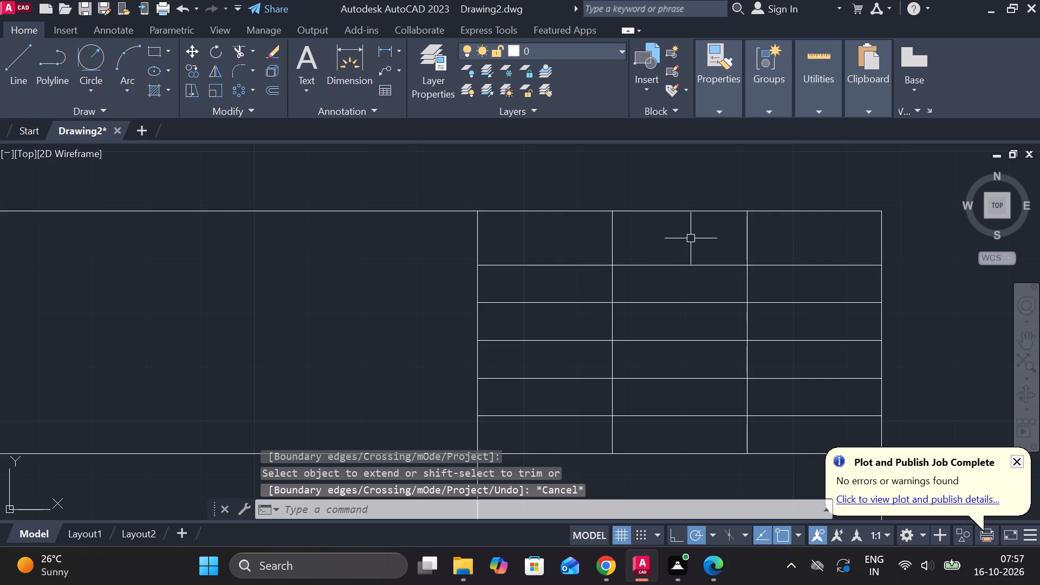
Add centred multiline text NAME in the middle cell of the grid's top row.
{"action": "type", "text": "MT"}
{"action": "key", "text": "space"}
{"action": "scroll", "coordinate": [691, 238], "scroll_direction": "up", "scroll_amount": 1}
{"action": "left_click", "coordinate": [606, 220]}
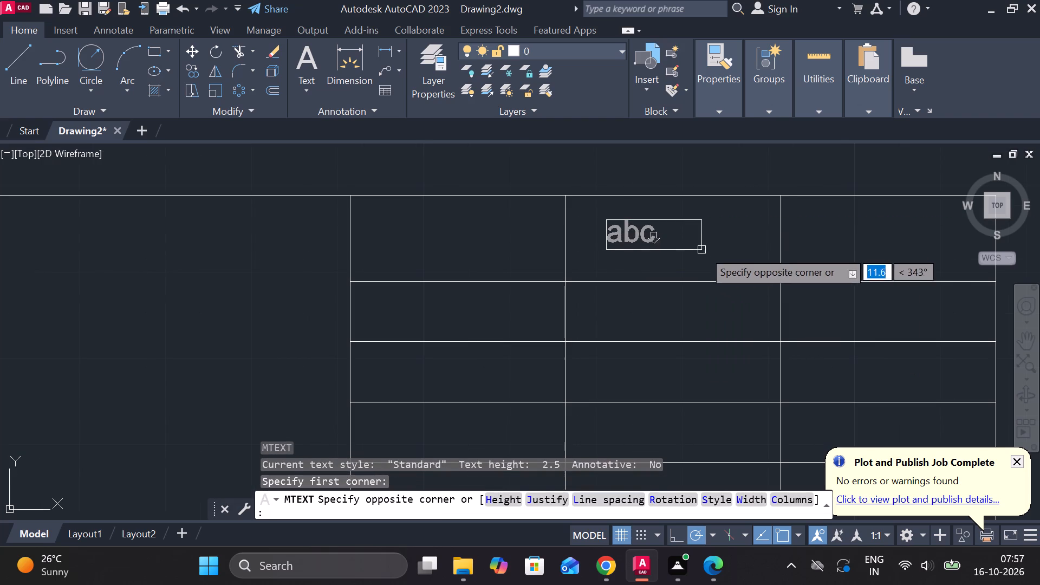
{"action": "left_click", "coordinate": [733, 262]}
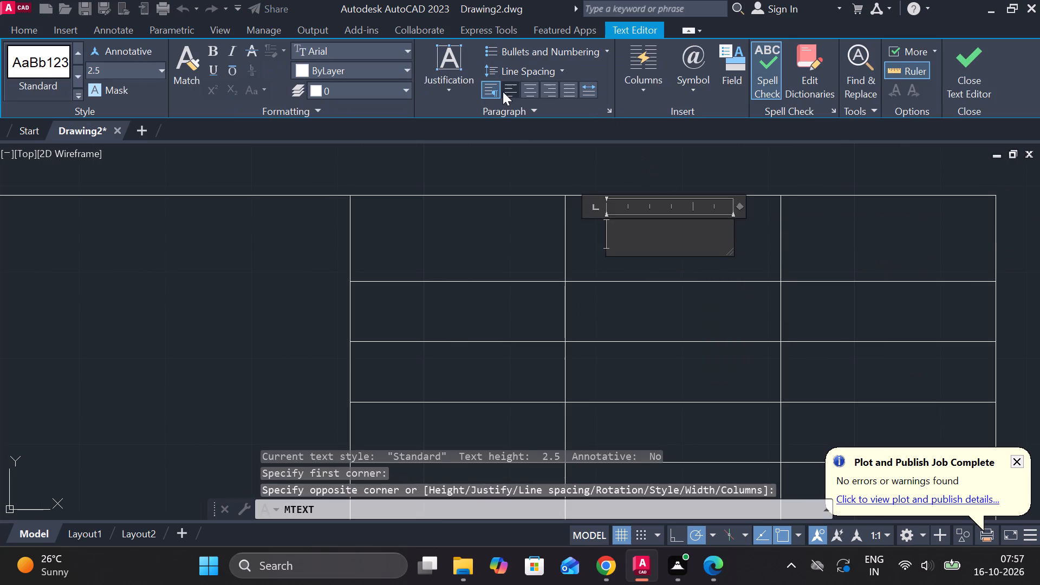
{"action": "left_click", "coordinate": [531, 88]}
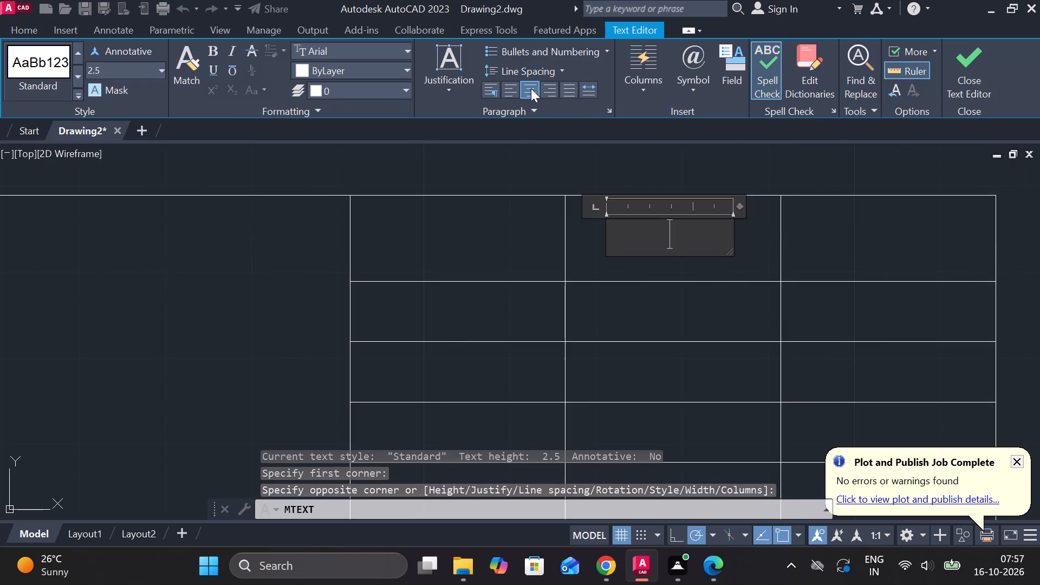
{"action": "type", "text": "DA"}
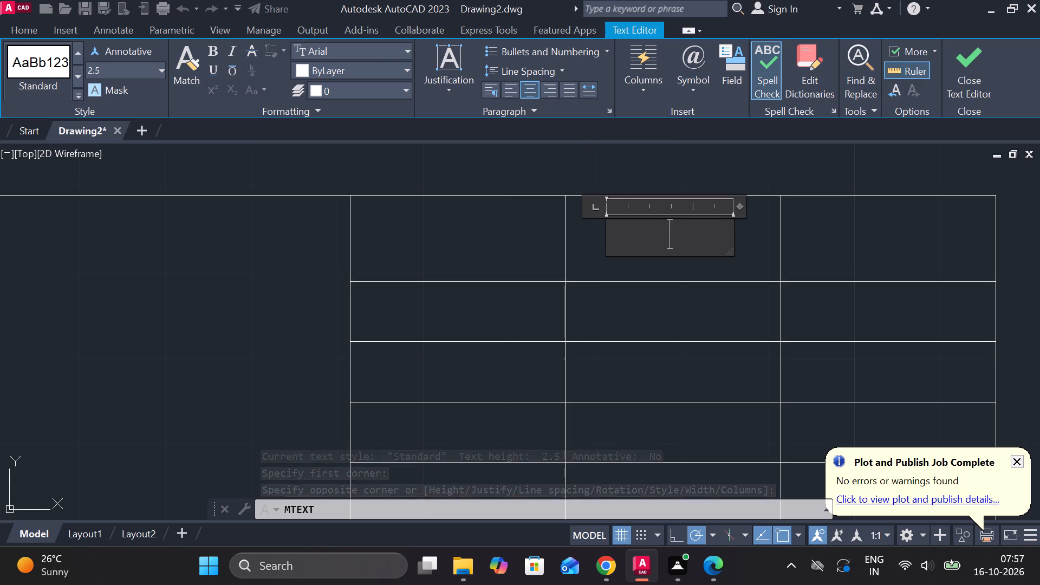
{"action": "type", "text": "NAME"}
{"action": "left_click", "coordinate": [881, 231]}
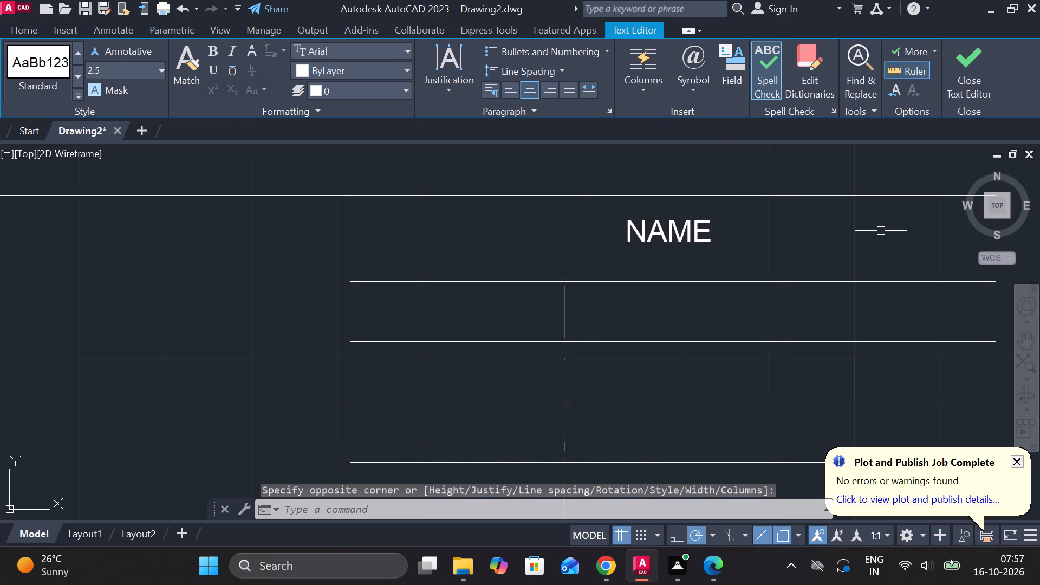
Add centred multiline text DATE in the right cell of the grid's top row.
{"action": "key", "text": "space"}
{"action": "middle_click_drag", "start_coordinate": [870, 231], "coordinate": [785, 230]}
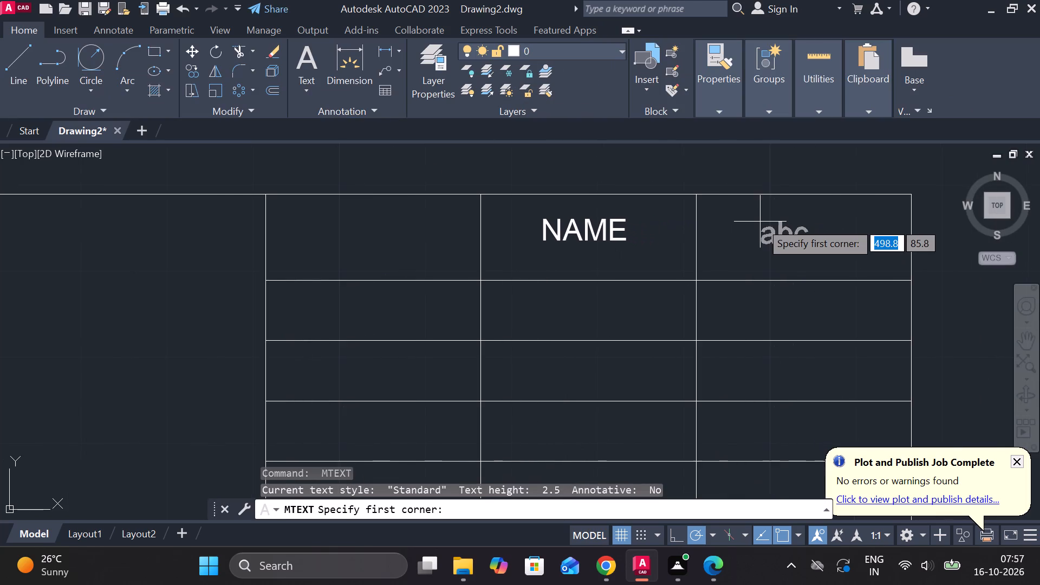
{"action": "double_click", "coordinate": [749, 217]}
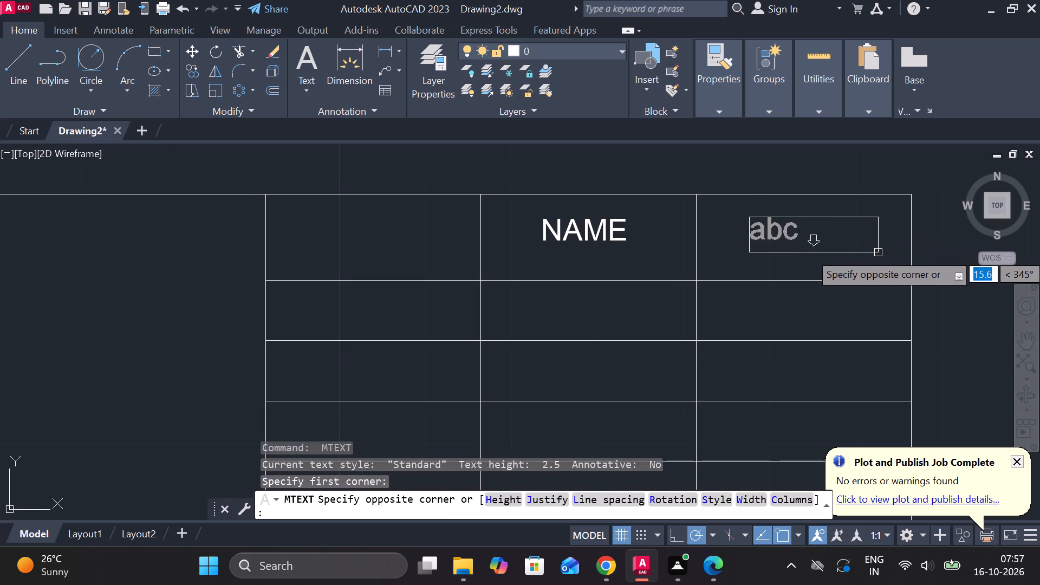
{"action": "left_click", "coordinate": [873, 250]}
{"action": "left_click", "coordinate": [536, 86]}
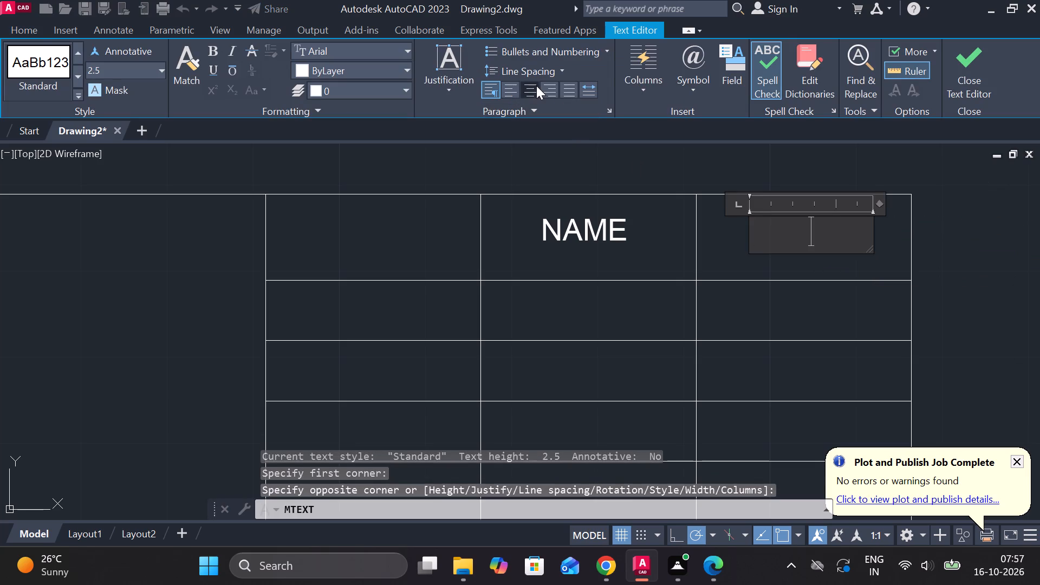
{"action": "type", "text": "DA"}
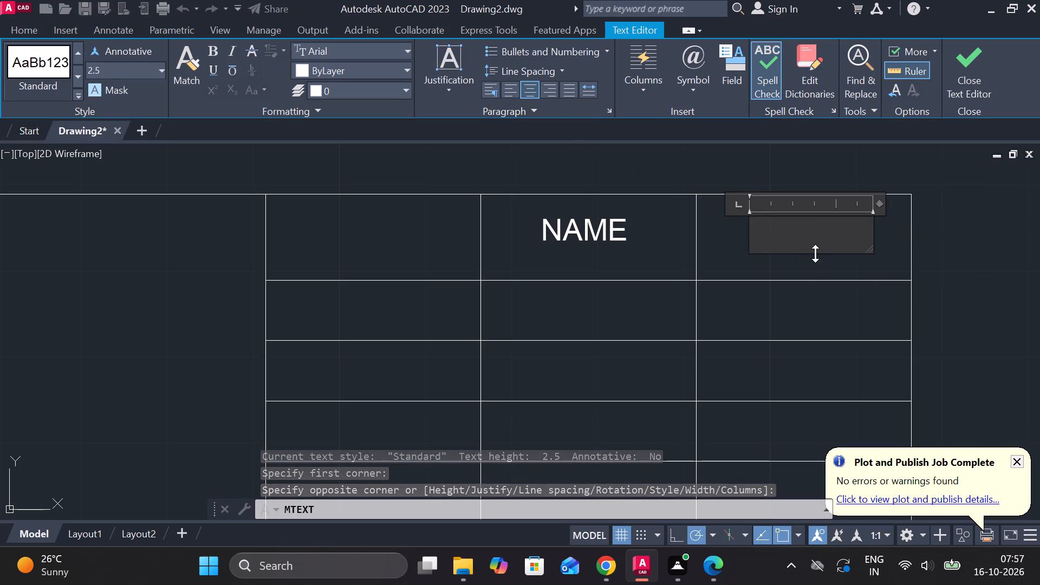
{"action": "type", "text": "DATE"}
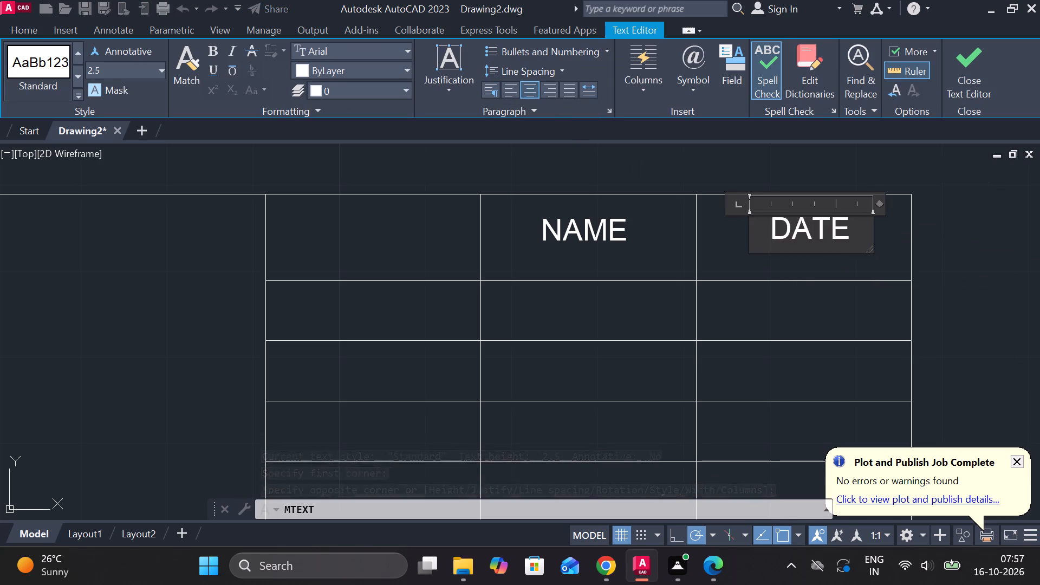
{"action": "left_click", "coordinate": [949, 67]}
Add centred multiline text DESIGNED in the left cell of the grid's second row.
{"action": "scroll", "coordinate": [859, 246], "scroll_direction": "down", "scroll_amount": 2}
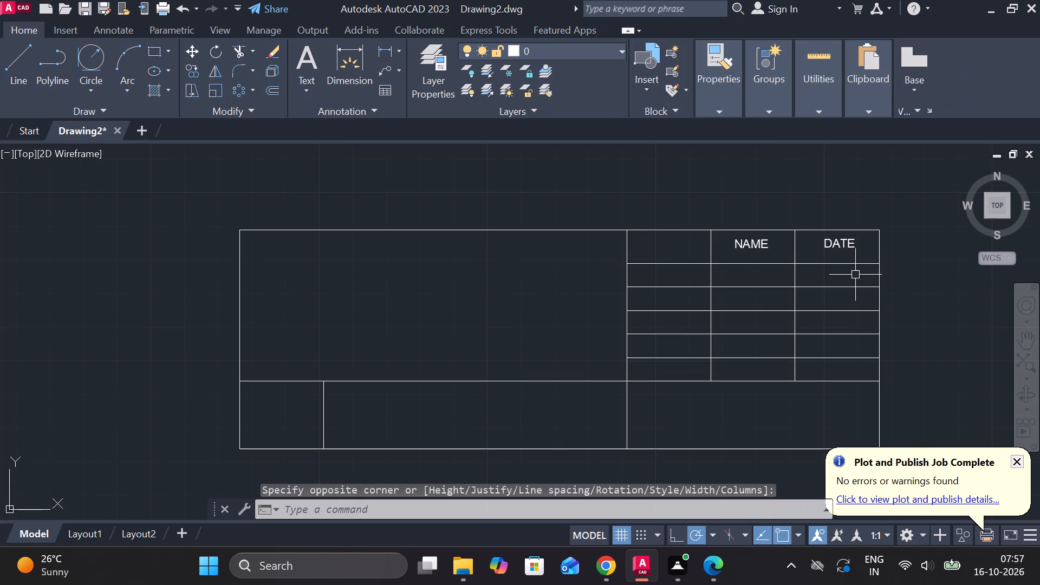
{"action": "middle_click", "coordinate": [744, 300]}
{"action": "scroll", "coordinate": [717, 272], "scroll_direction": "up", "scroll_amount": 3}
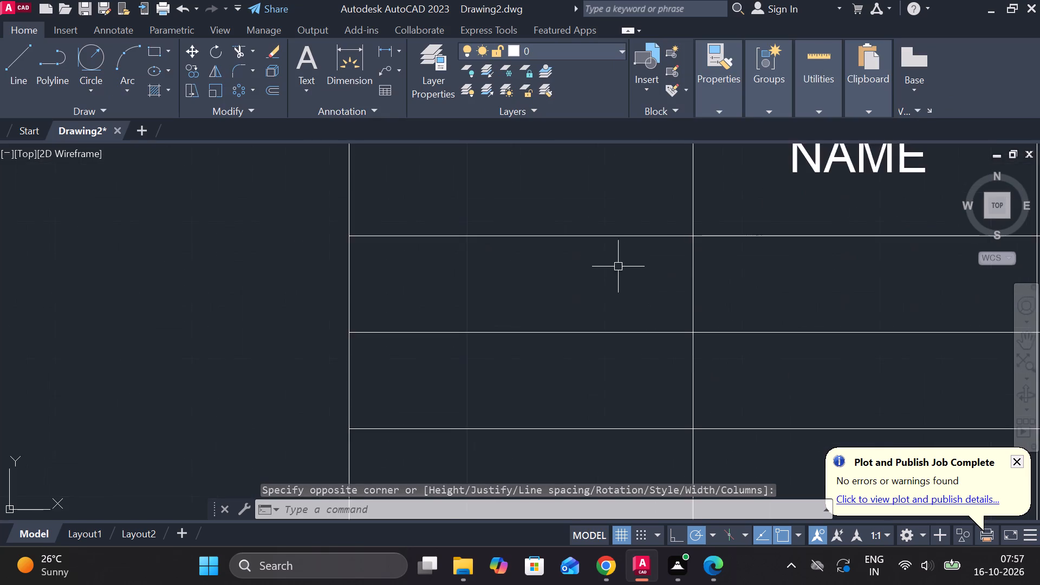
{"action": "scroll", "coordinate": [618, 266], "scroll_direction": "down", "scroll_amount": 2}
{"action": "middle_click_drag", "start_coordinate": [547, 292], "coordinate": [590, 287]}
{"action": "scroll", "coordinate": [580, 265], "scroll_direction": "up", "scroll_amount": 1}
{"action": "key", "text": "m"}
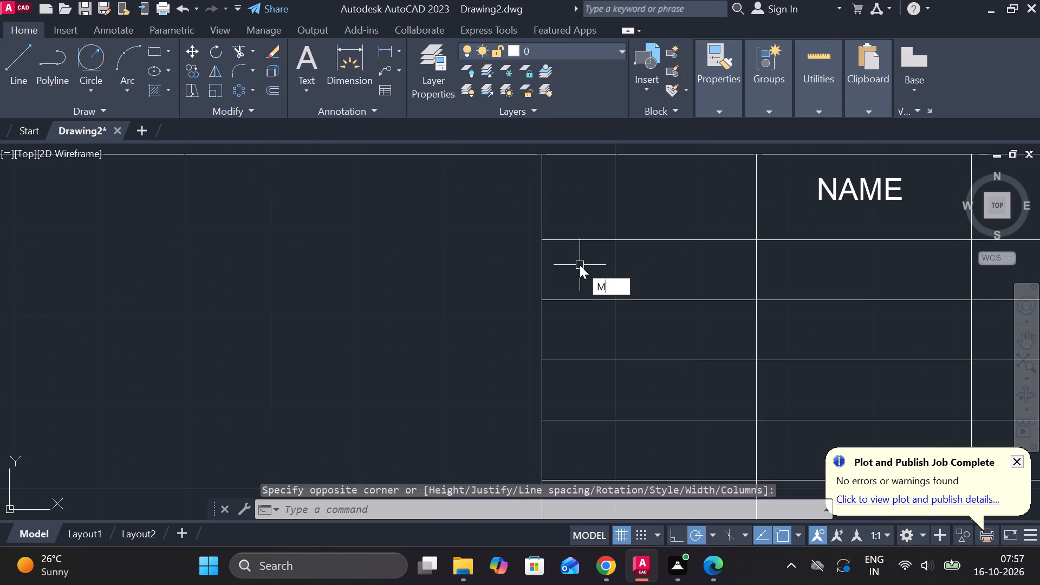
{"action": "key", "text": "BackSpace"}
{"action": "key", "text": "space"}
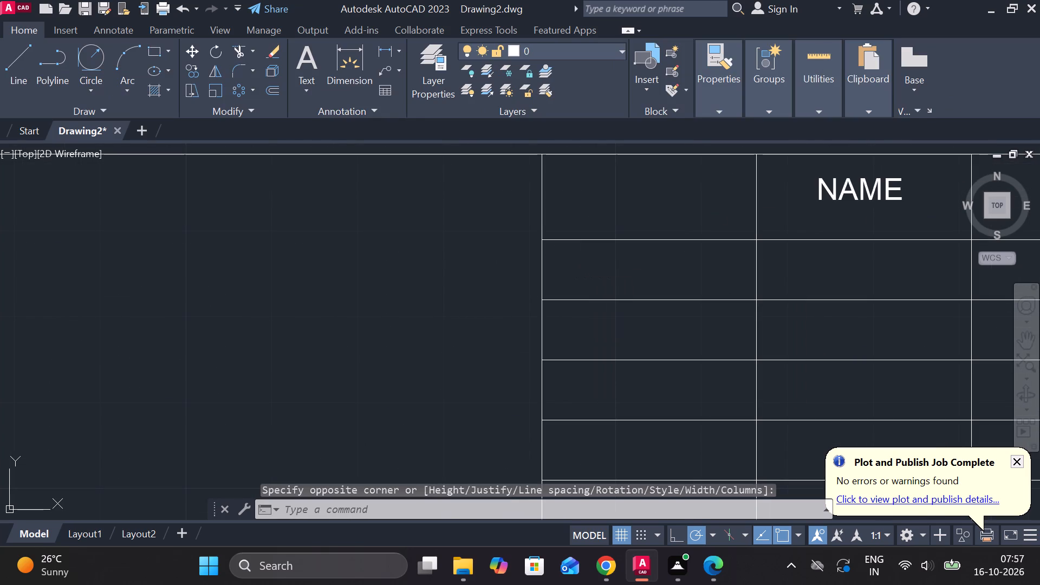
{"action": "key", "text": "space"}
{"action": "scroll", "coordinate": [590, 261], "scroll_direction": "up", "scroll_amount": 1}
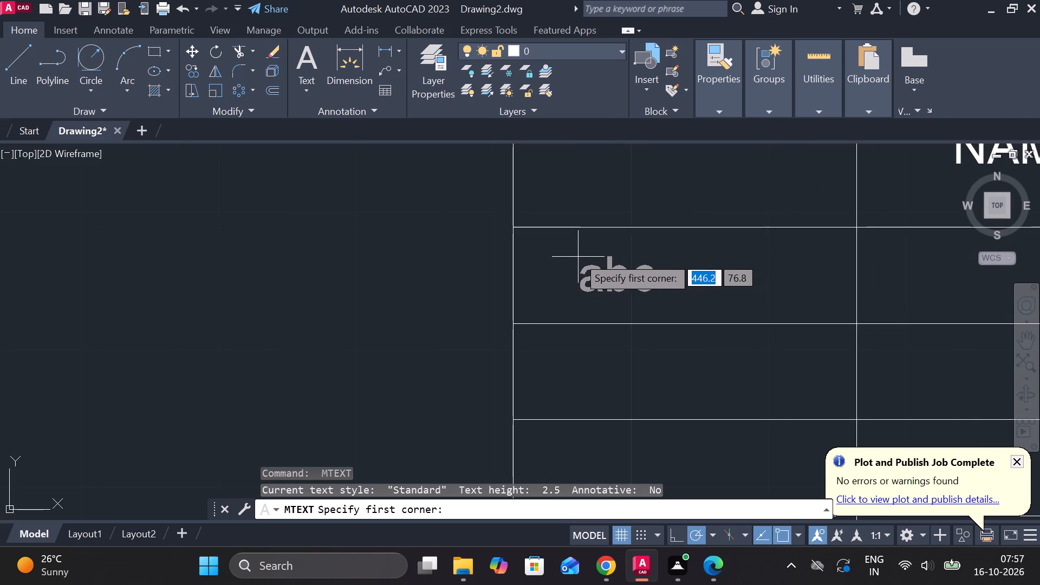
{"action": "double_click", "coordinate": [575, 256]}
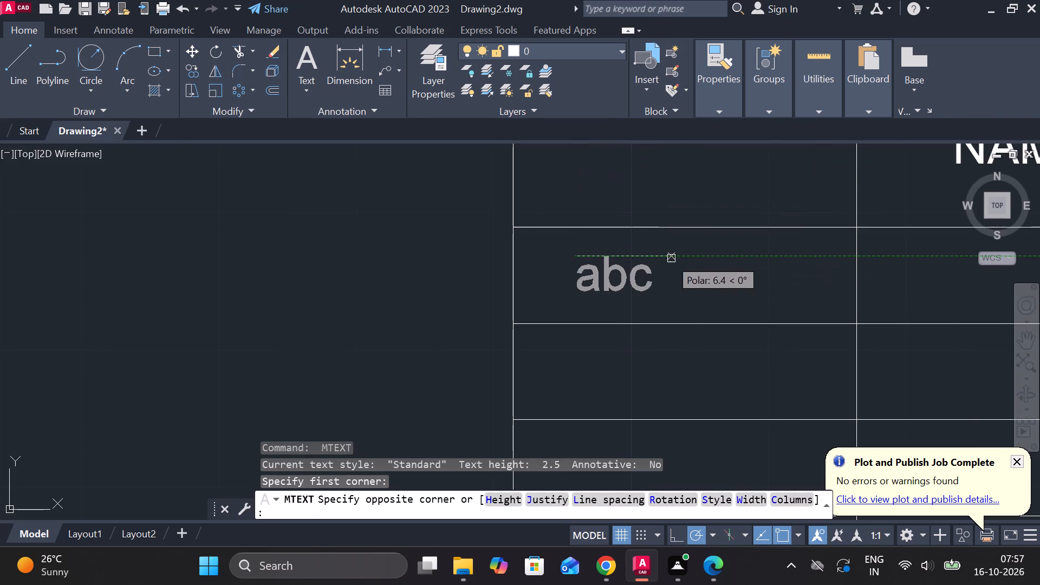
{"action": "left_click", "coordinate": [781, 300]}
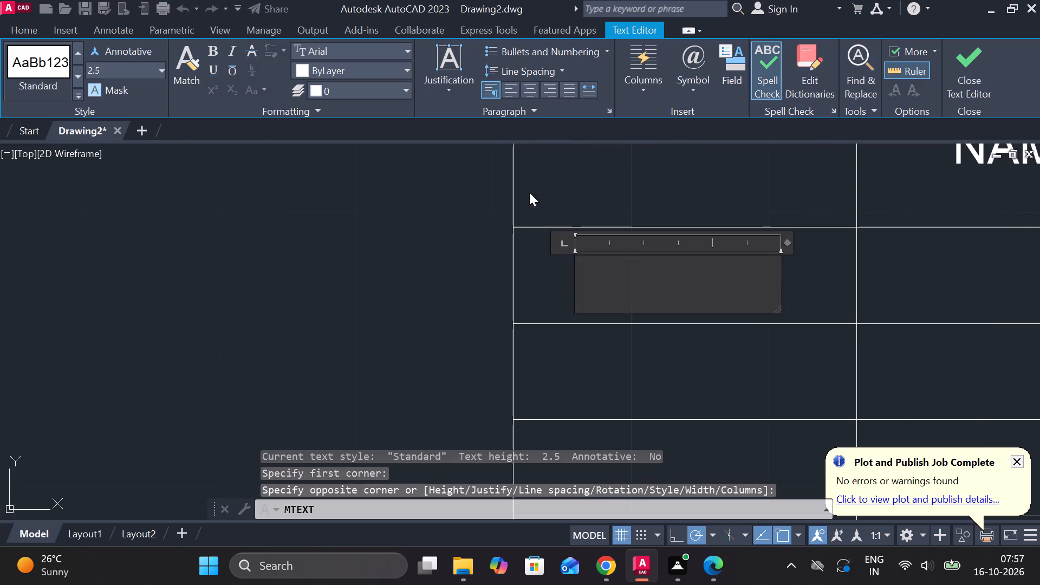
{"action": "left_click", "coordinate": [537, 89]}
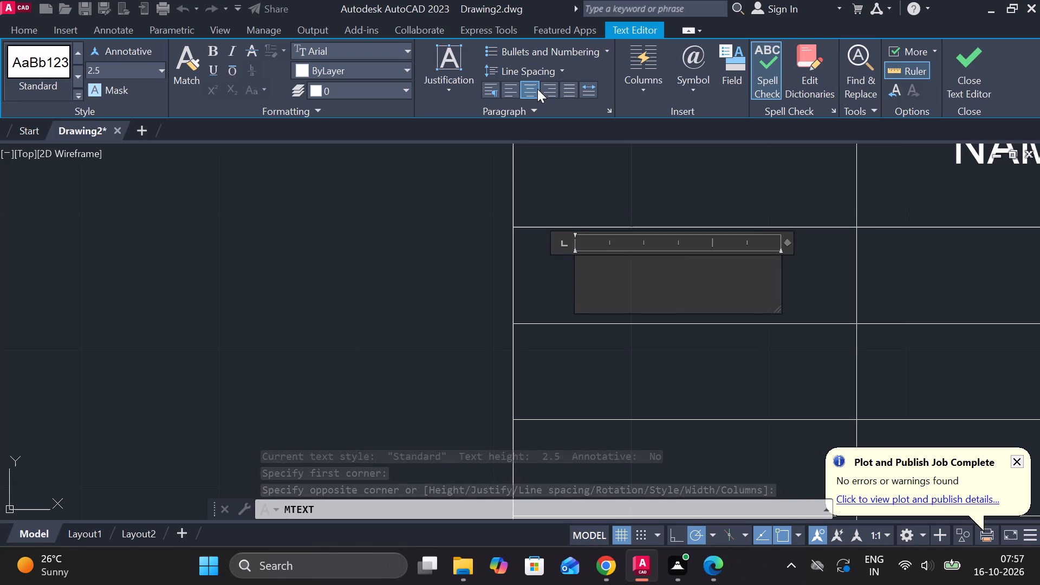
{"action": "type", "text": "DE"}
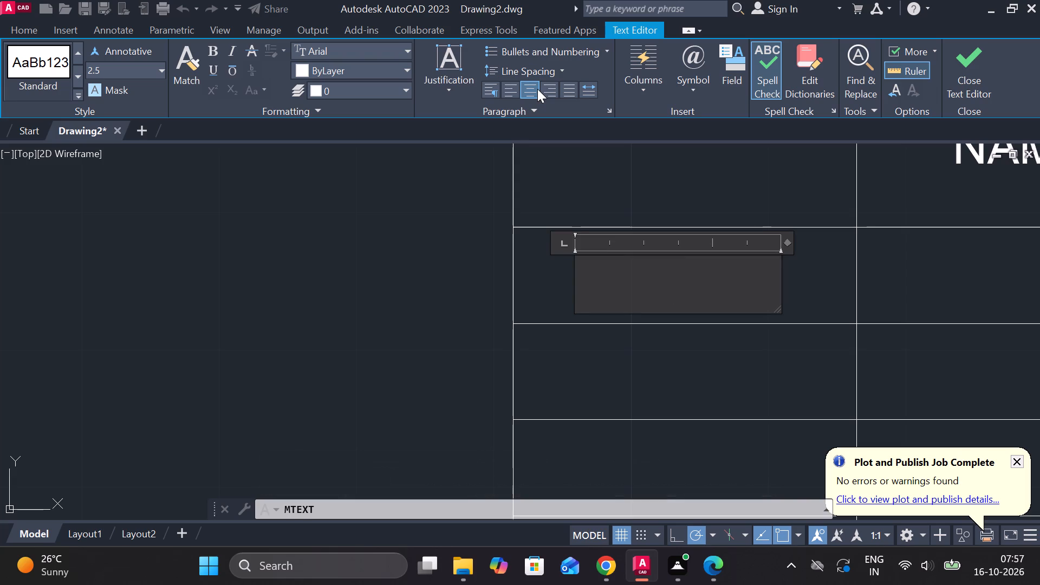
{"action": "type", "text": "DES"}
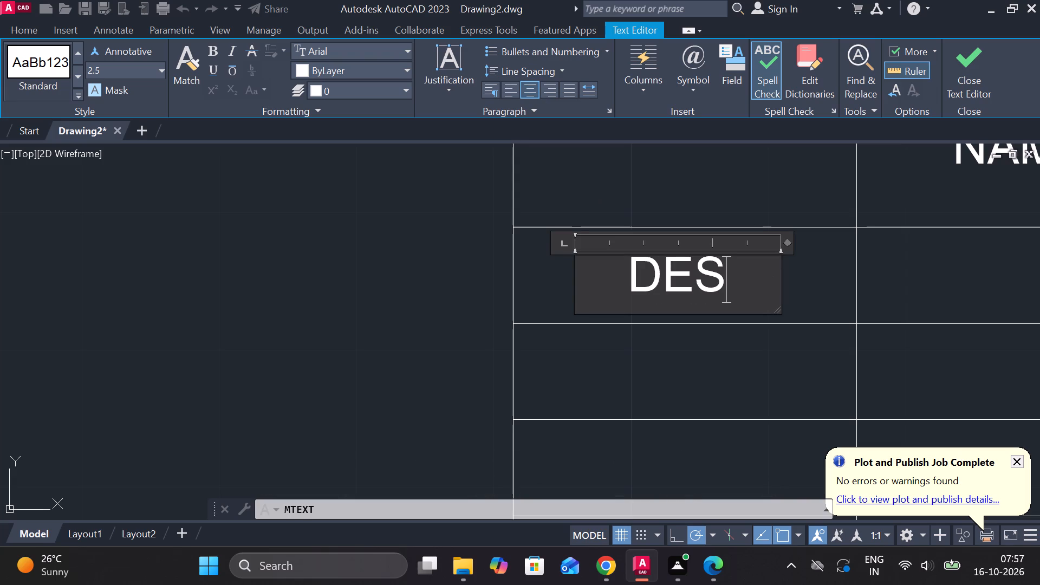
{"action": "type", "text": "IGNED"}
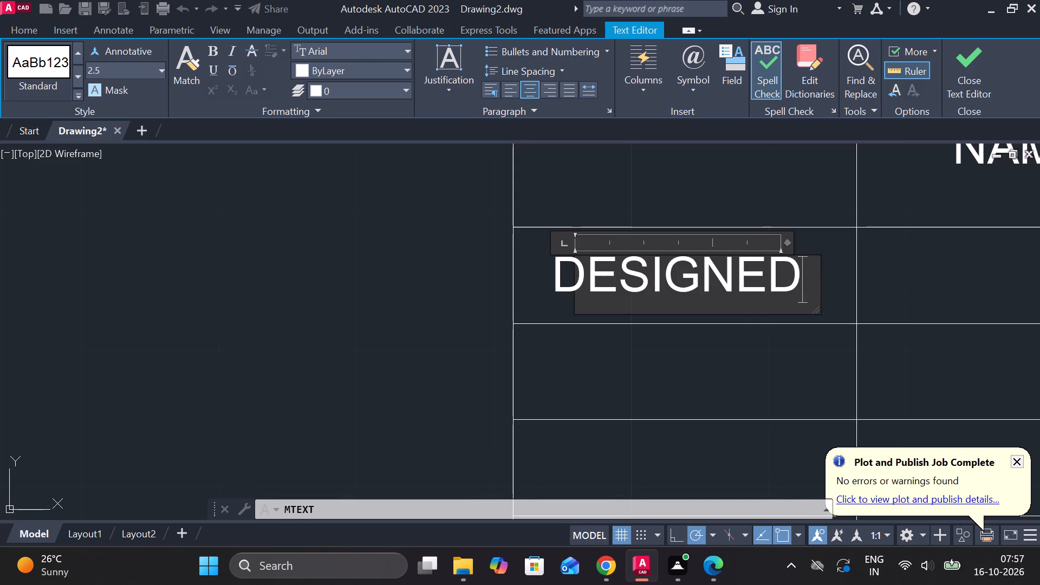
{"action": "left_click", "coordinate": [965, 82]}
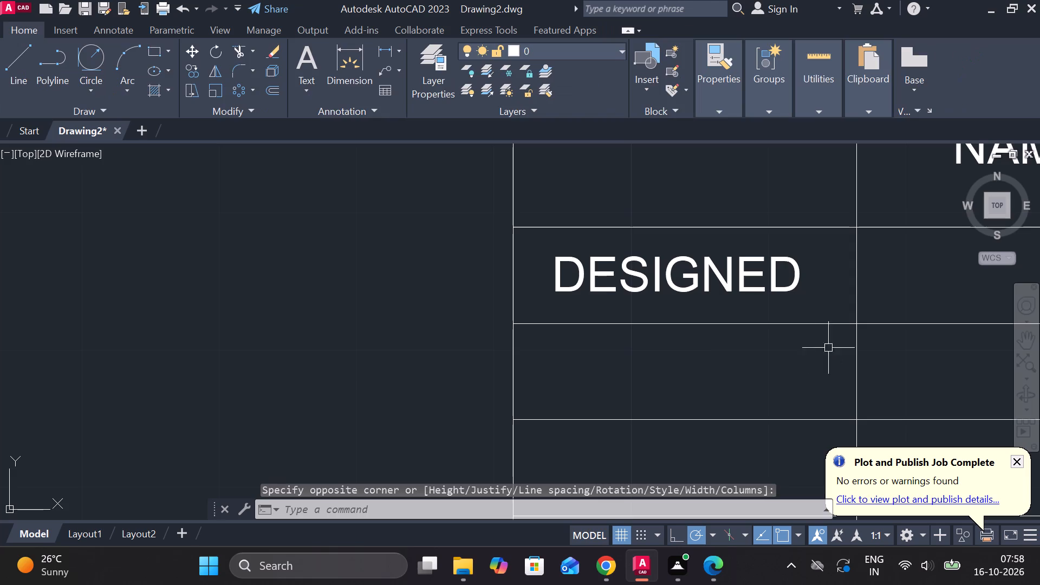
Add centred multiline text DRAWN in the left-column cell directly below DESIGNED.
{"action": "middle_click_drag", "start_coordinate": [679, 352], "coordinate": [625, 283]}
{"action": "key", "text": "space"}
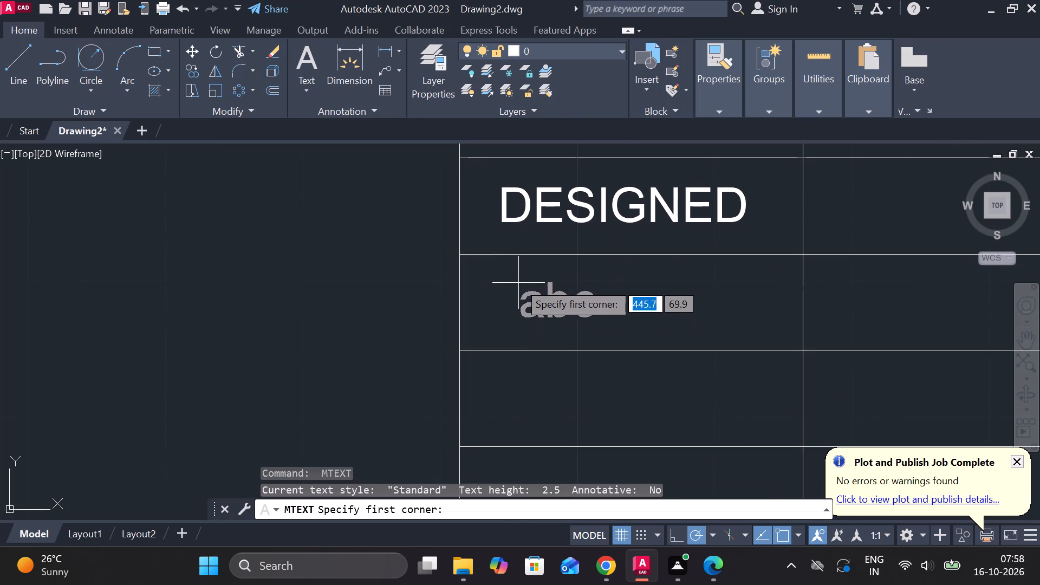
{"action": "left_click", "coordinate": [509, 272]}
{"action": "left_click", "coordinate": [743, 325]}
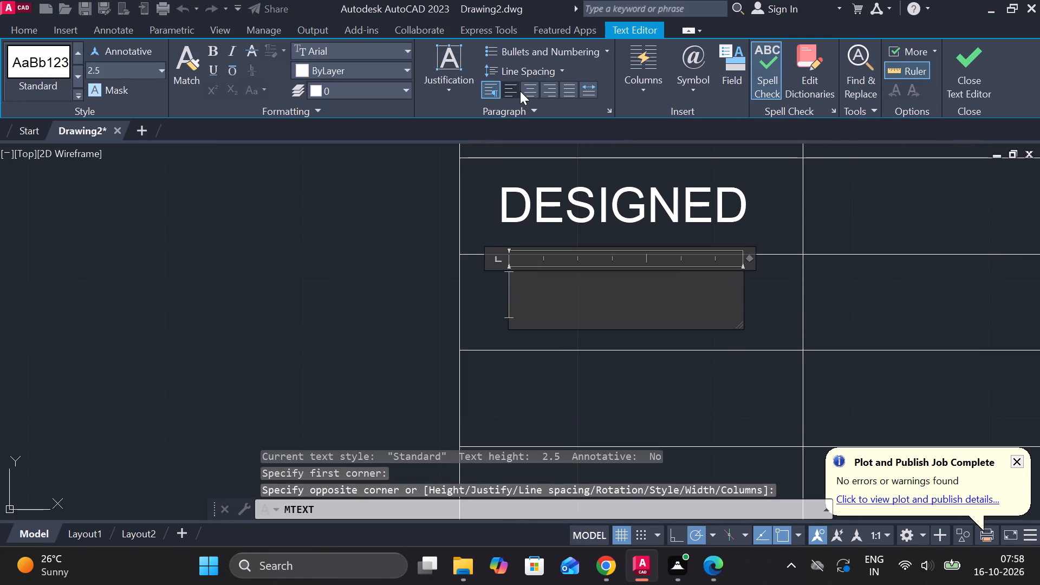
{"action": "left_click", "coordinate": [521, 91]}
{"action": "type", "text": "DRA"}
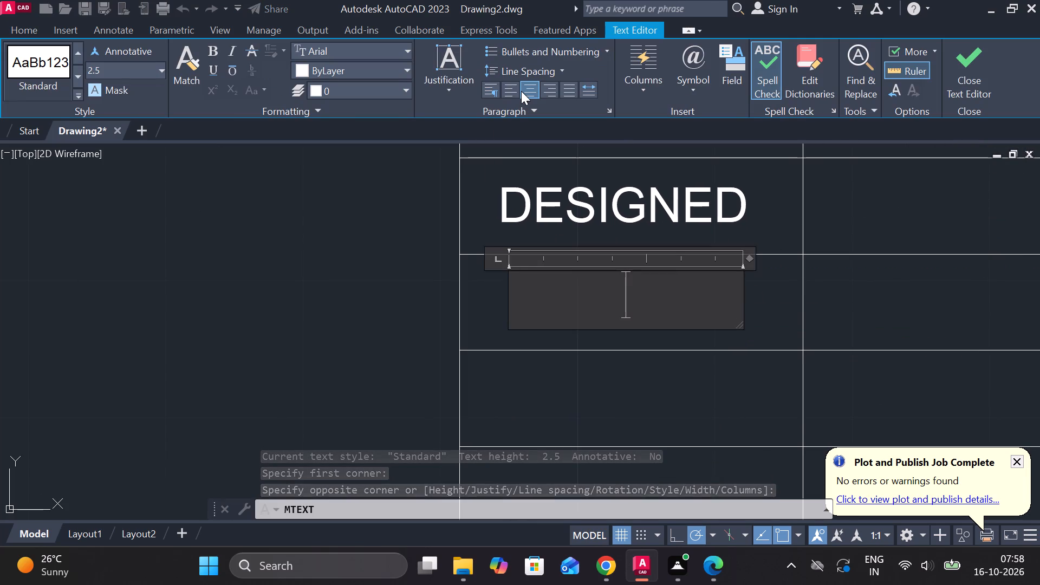
{"action": "type", "text": "DRAWN"}
{"action": "left_click", "coordinate": [967, 93]}
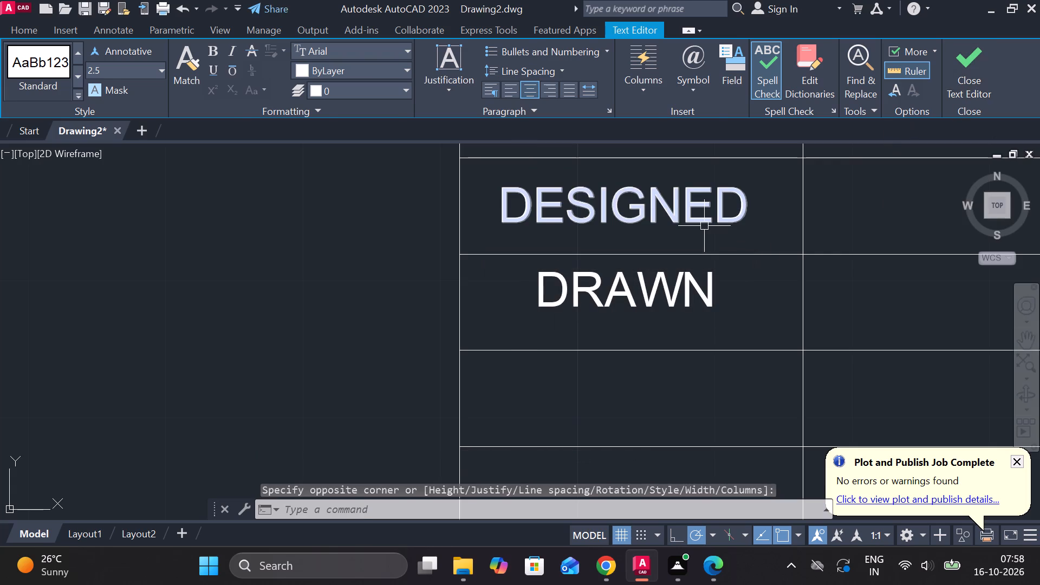
Add centred multiline text CHECKED in the left-column cell directly below DRAWN.
{"action": "middle_click_drag", "start_coordinate": [577, 292], "coordinate": [513, 189]}
{"action": "key", "text": "space"}
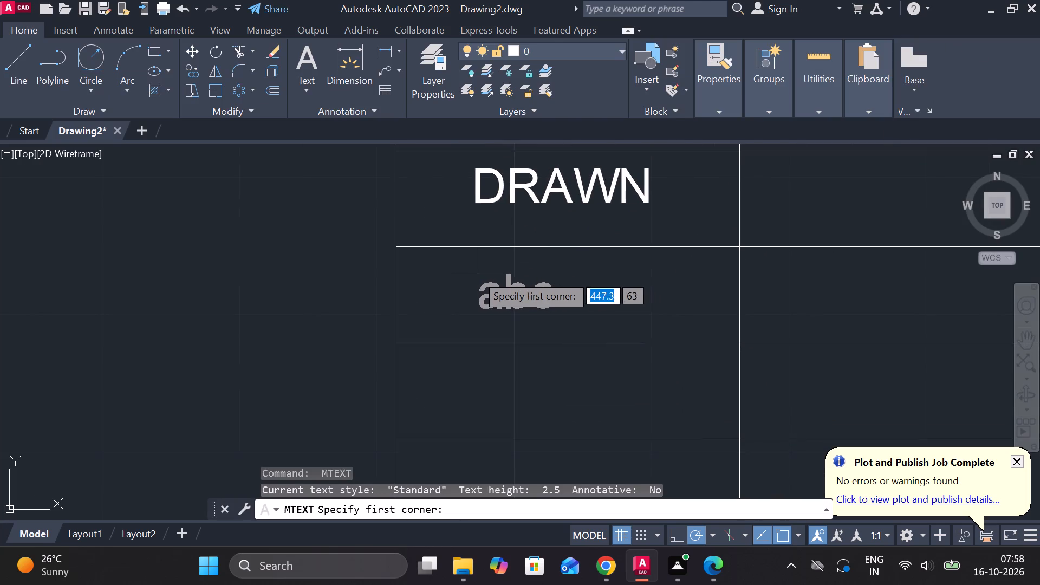
{"action": "left_click", "coordinate": [459, 268]}
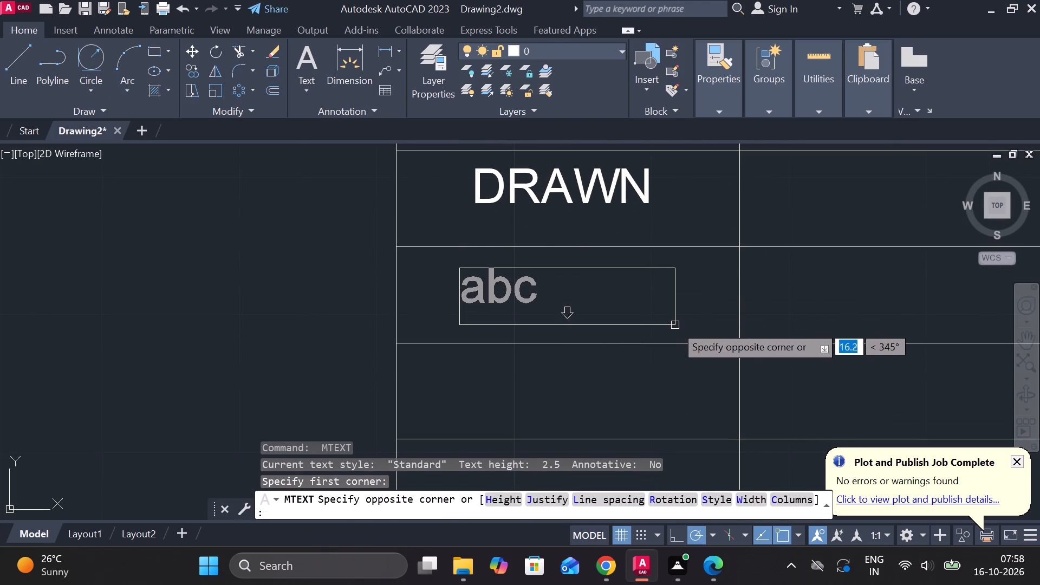
{"action": "left_click", "coordinate": [675, 325]}
{"action": "left_click", "coordinate": [516, 90]}
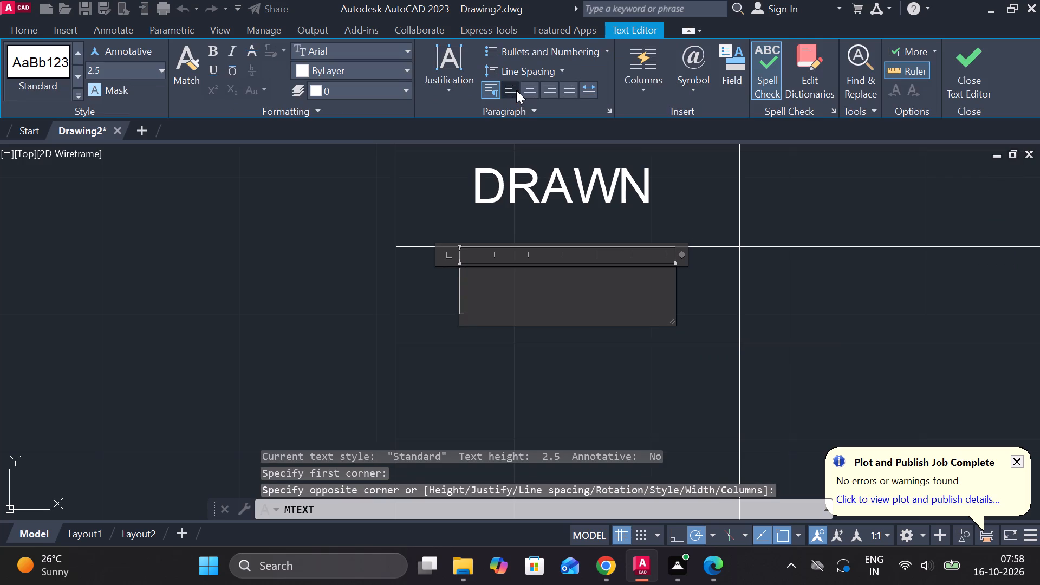
{"action": "left_click", "coordinate": [529, 82]}
{"action": "type", "text": "CH"}
{"action": "type", "text": "ECKED"}
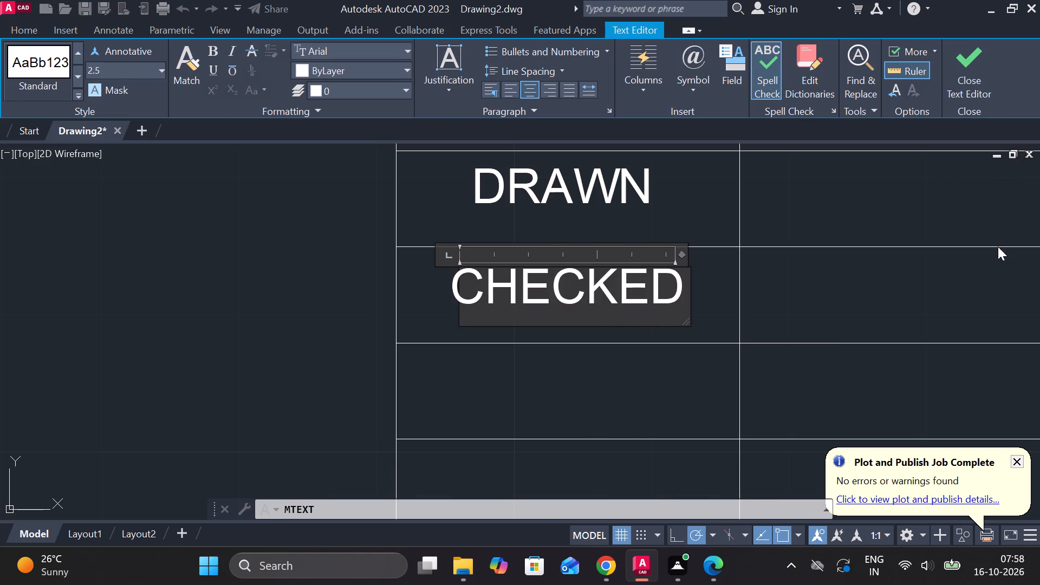
{"action": "left_click", "coordinate": [953, 55]}
Add centred multiline text STANDARD in the left-column cell directly below CHECKED.
{"action": "scroll", "coordinate": [610, 290], "scroll_direction": "down", "scroll_amount": 1}
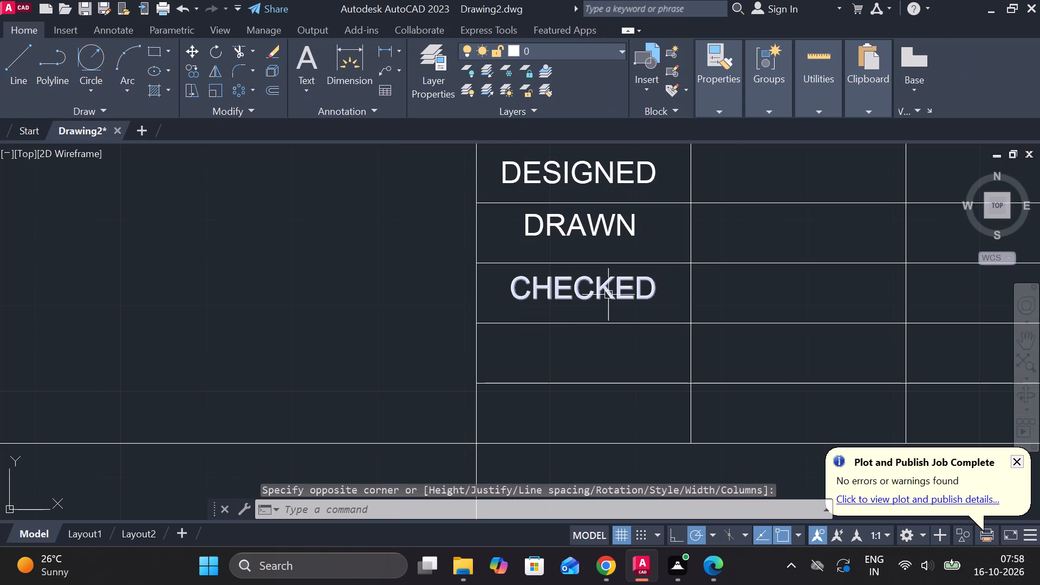
{"action": "key", "text": "space"}
{"action": "scroll", "coordinate": [574, 342], "scroll_direction": "up", "scroll_amount": 1}
{"action": "middle_click_drag", "start_coordinate": [580, 343], "coordinate": [573, 342]}
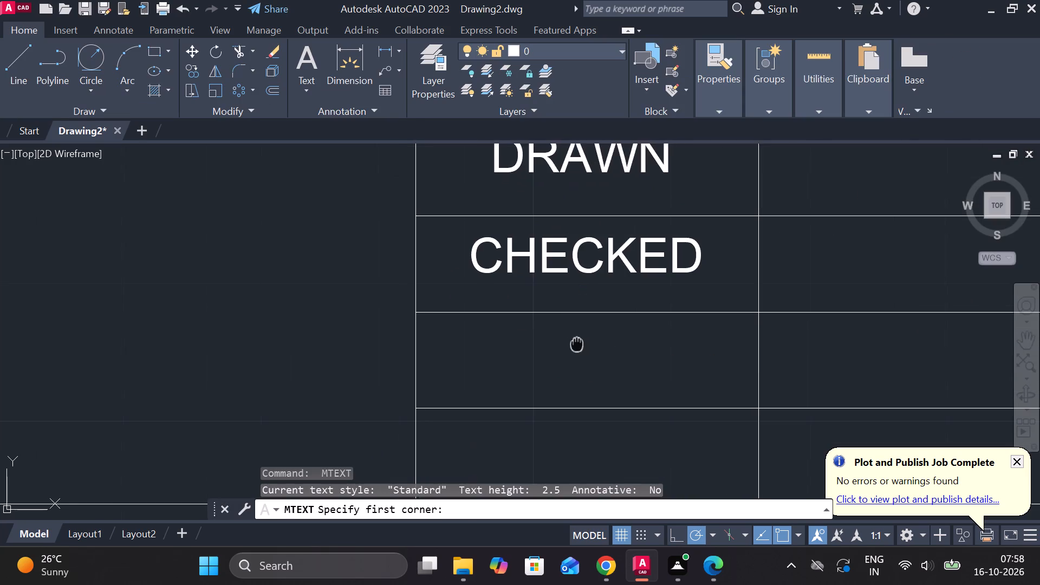
{"action": "middle_click_drag", "start_coordinate": [573, 342], "coordinate": [560, 303]}
{"action": "scroll", "coordinate": [504, 301], "scroll_direction": "up", "scroll_amount": 1}
{"action": "left_click", "coordinate": [440, 284]}
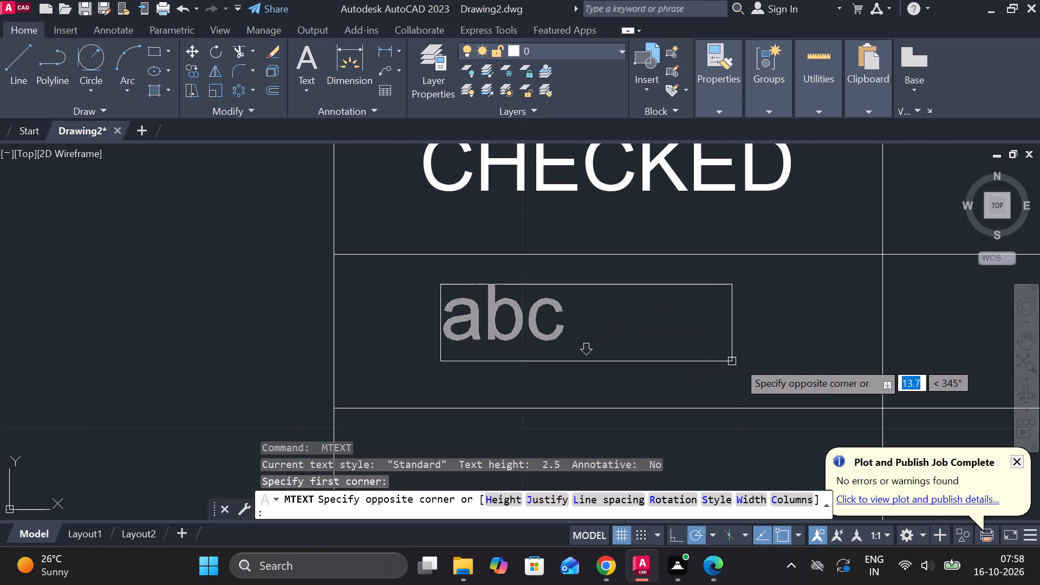
{"action": "left_click", "coordinate": [782, 371]}
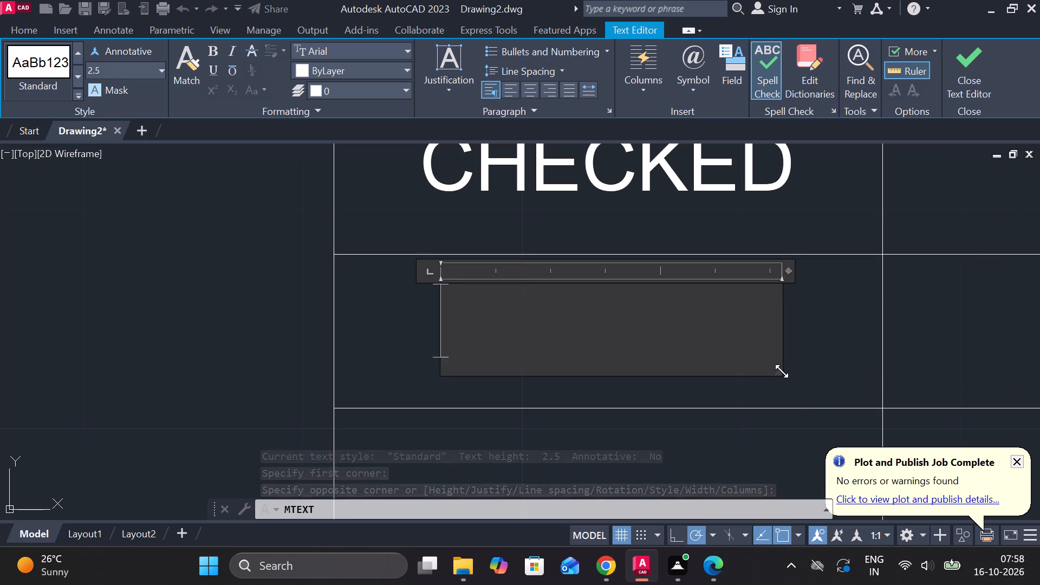
{"action": "type", "text": "STA"}
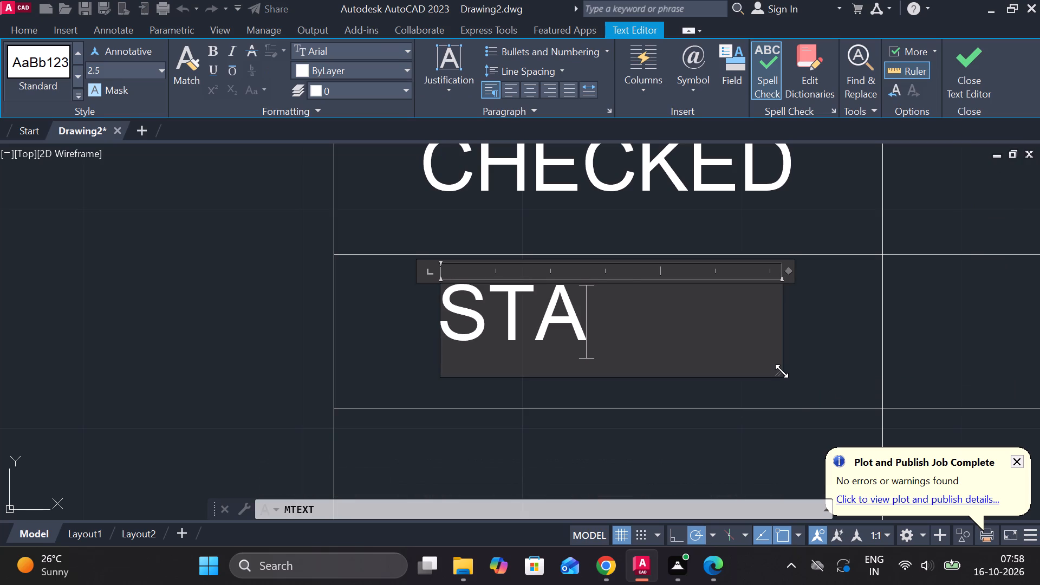
{"action": "type", "text": "NDARD"}
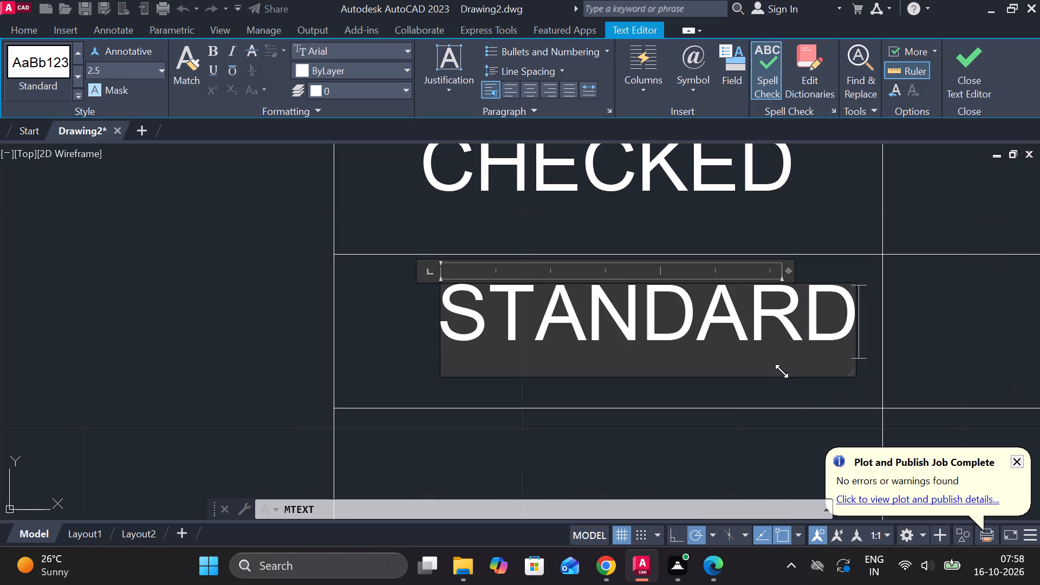
{"action": "key", "text": "BackSpace"}
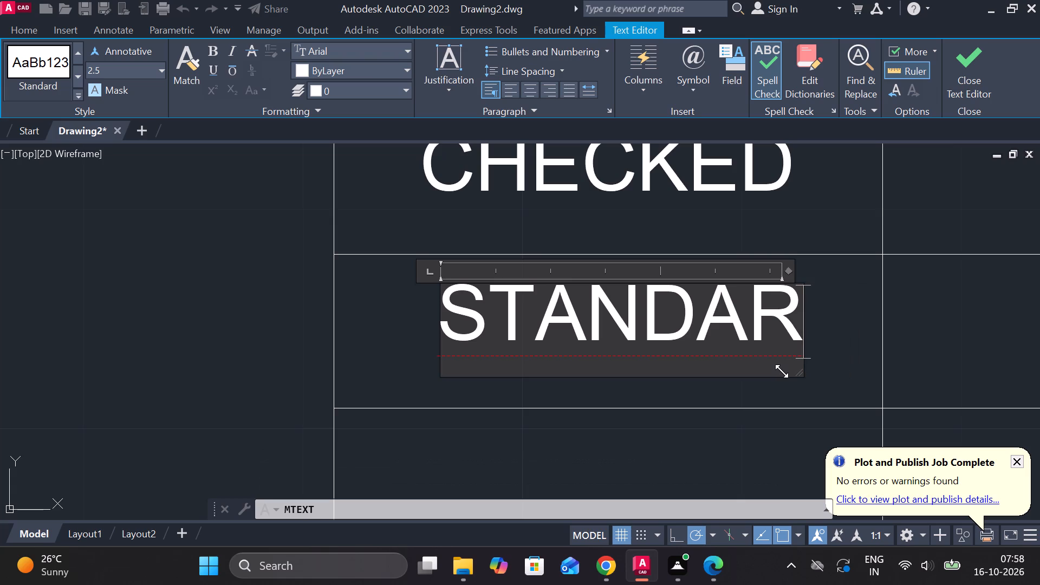
{"action": "key", "text": "d"}
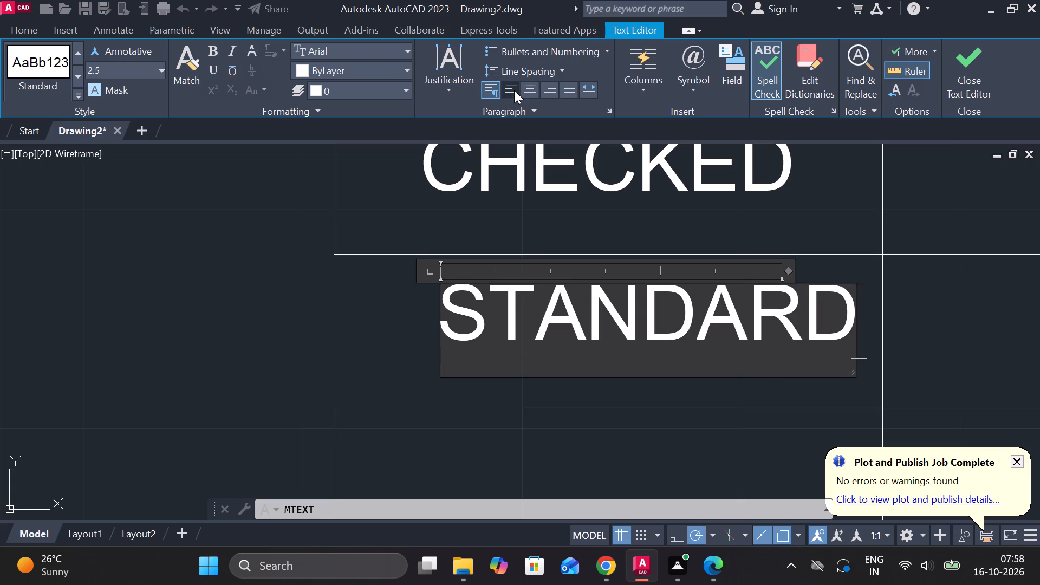
{"action": "left_click", "coordinate": [525, 91]}
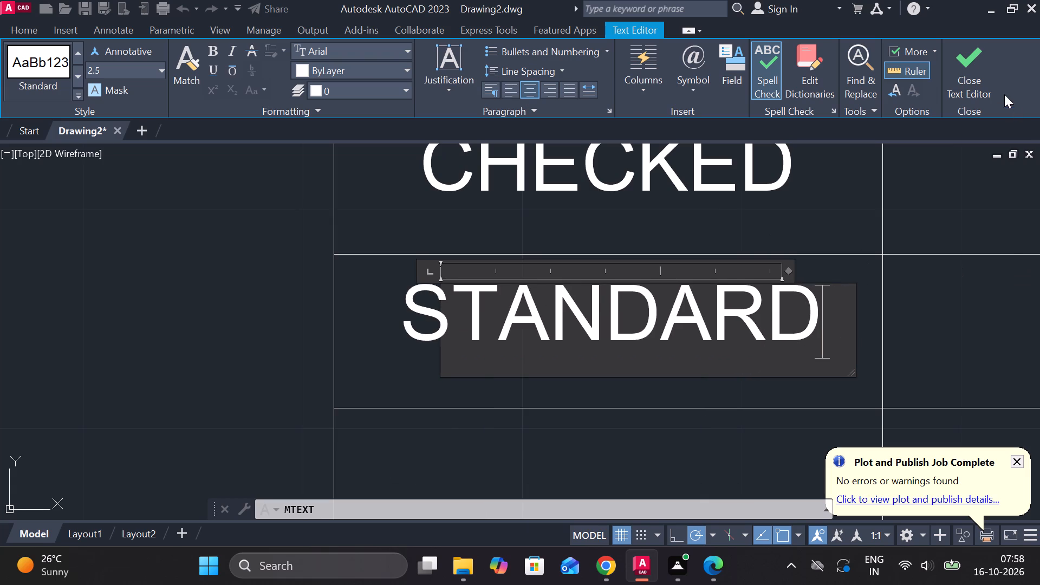
{"action": "left_click", "coordinate": [960, 85]}
Add centred multiline text APPROVED in the left-column cell directly below STANDARD.
{"action": "scroll", "coordinate": [501, 368], "scroll_direction": "down", "scroll_amount": 2}
{"action": "middle_click_drag", "start_coordinate": [528, 391], "coordinate": [515, 311]}
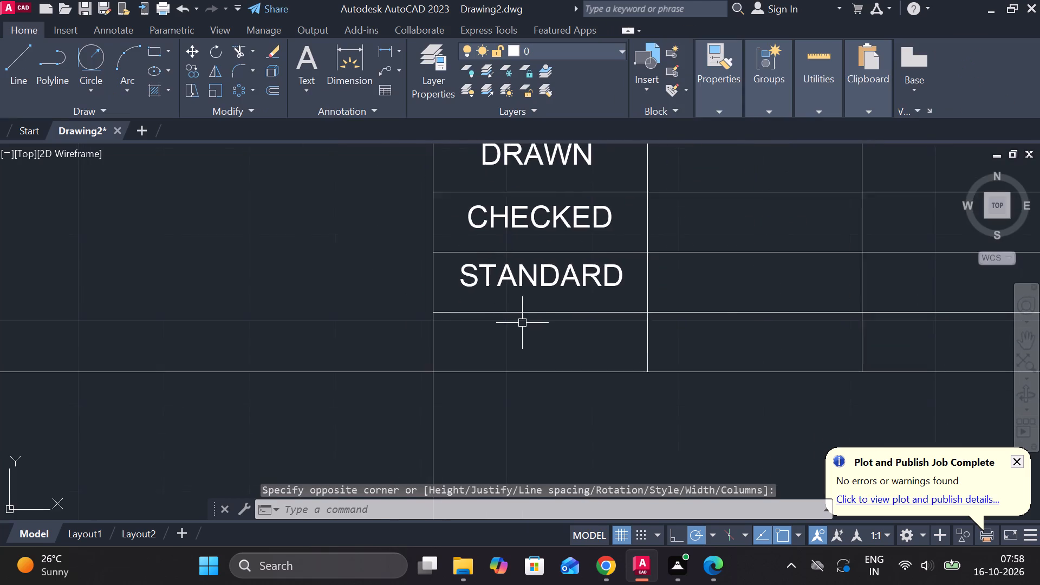
{"action": "scroll", "coordinate": [522, 323], "scroll_direction": "up", "scroll_amount": 2}
{"action": "key", "text": "space"}
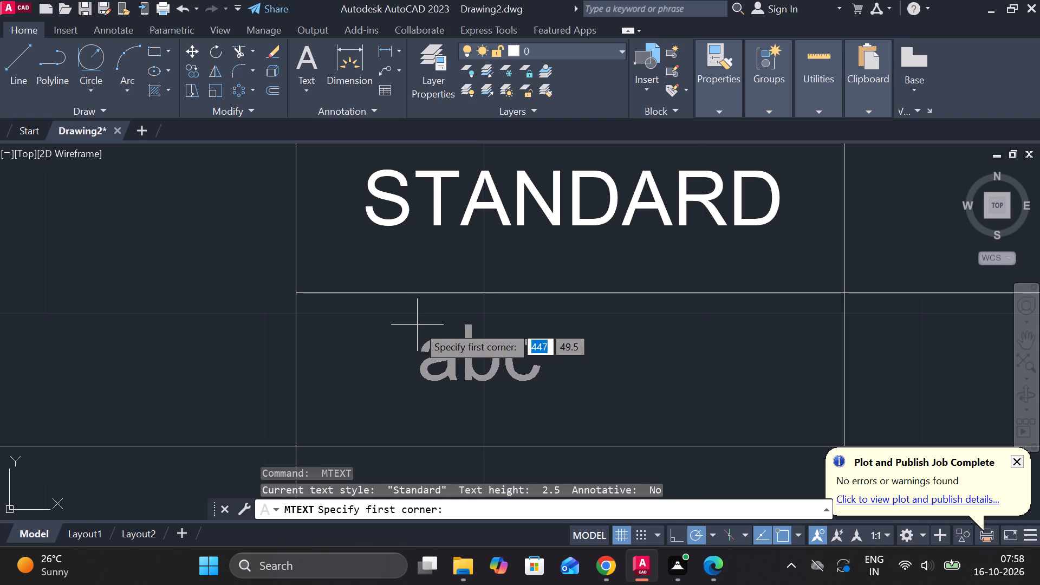
{"action": "double_click", "coordinate": [394, 323]}
{"action": "left_click", "coordinate": [763, 405]}
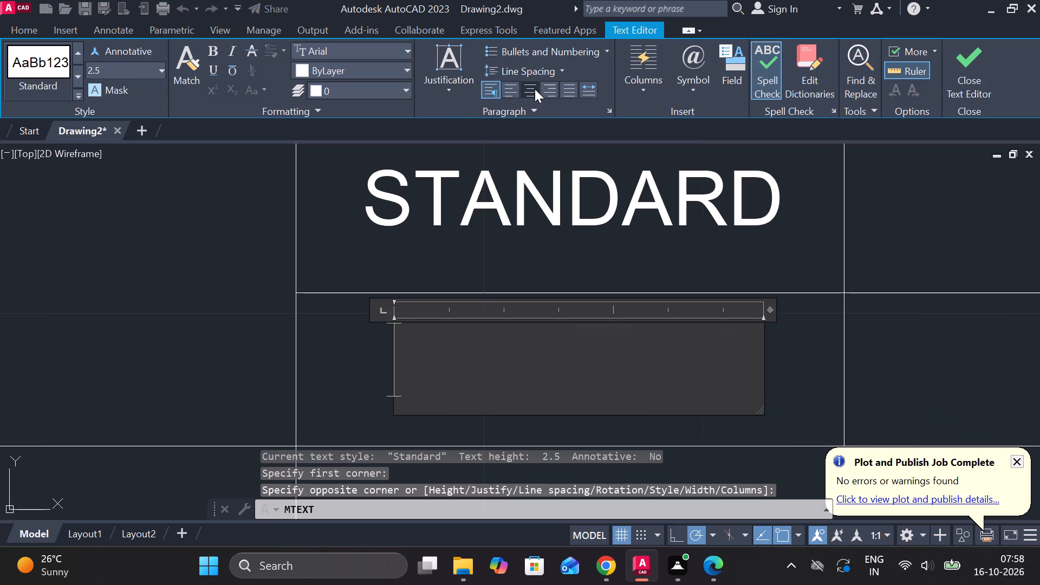
{"action": "double_click", "coordinate": [535, 89]}
{"action": "left_click", "coordinate": [528, 84]}
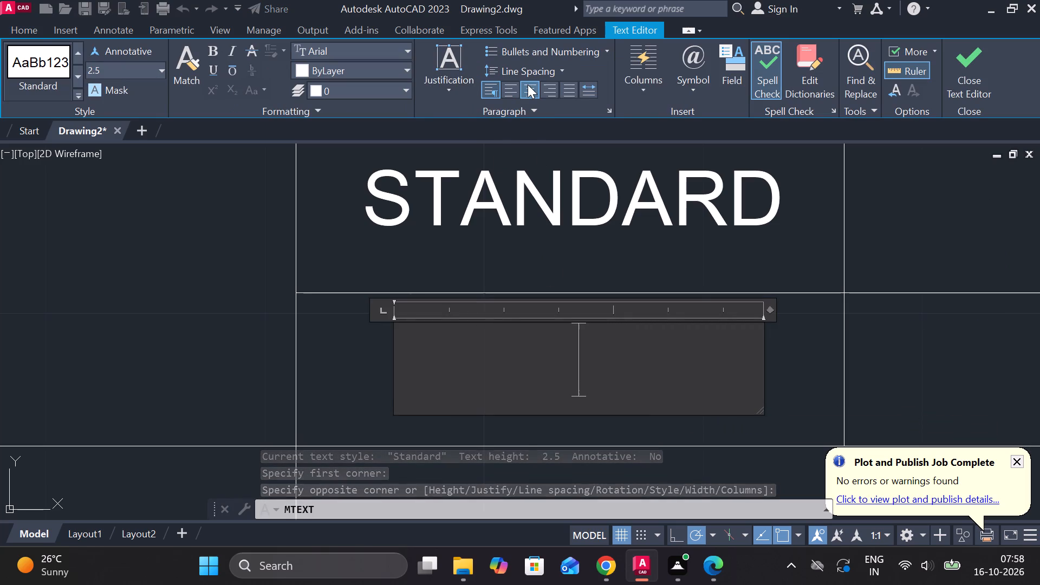
{"action": "type", "text": "APPROVED"}
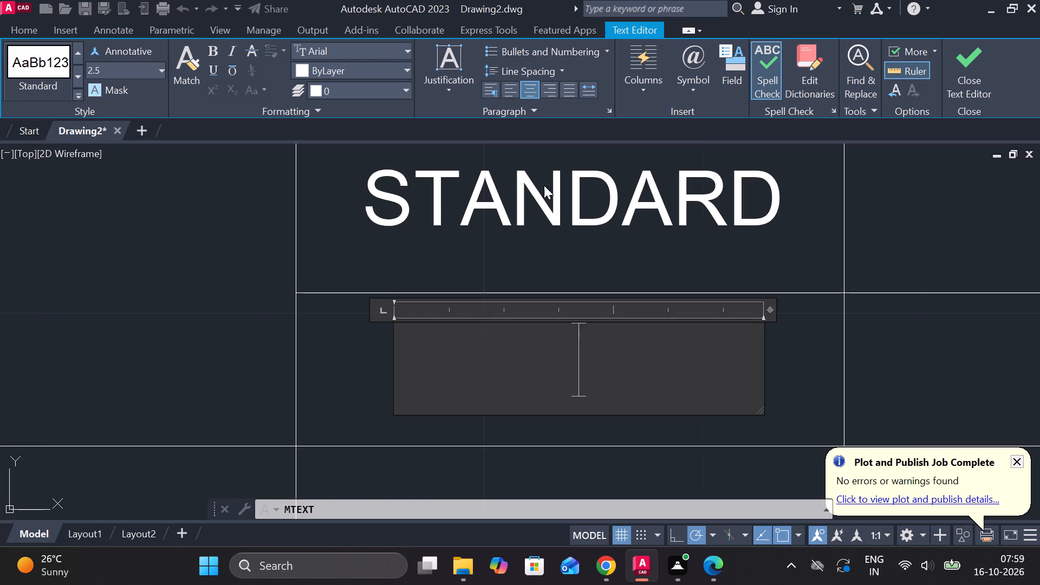
{"action": "type", "text": "APPROVED"}
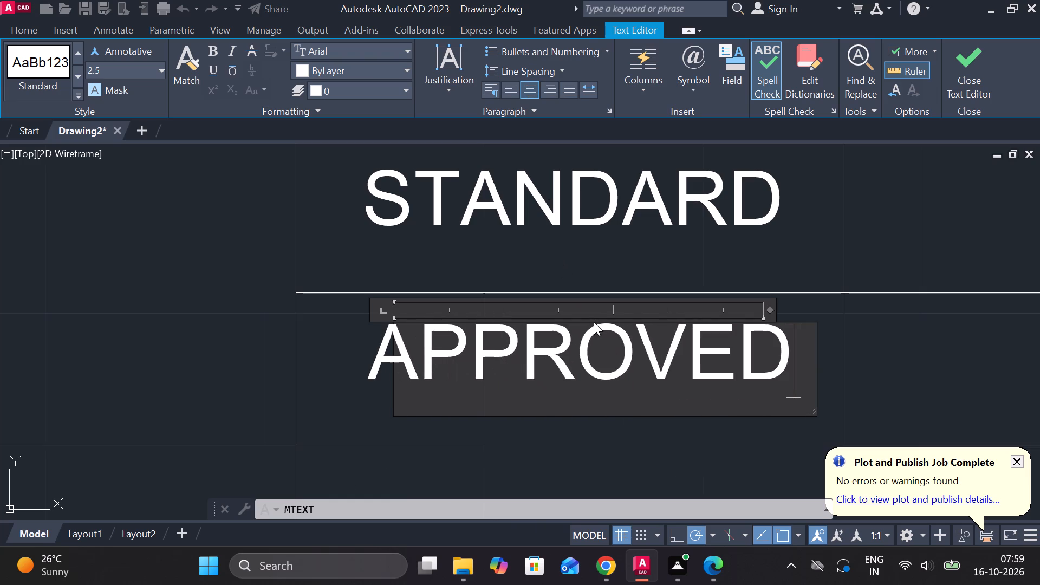
{"action": "left_click", "coordinate": [954, 86]}
Add multiline text DRAWING NO near the upper-left corner of the large cell below the APPROVED row.
{"action": "scroll", "coordinate": [856, 243], "scroll_direction": "down", "scroll_amount": 3}
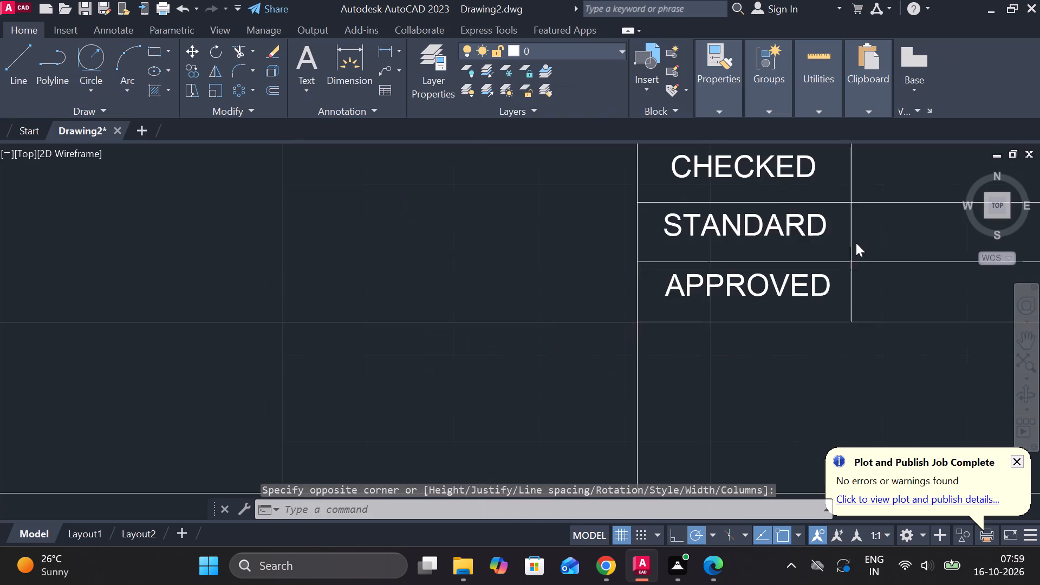
{"action": "middle_click_drag", "start_coordinate": [826, 248], "coordinate": [656, 176]}
{"action": "scroll", "coordinate": [647, 238], "scroll_direction": "up", "scroll_amount": 2}
{"action": "key", "text": "space"}
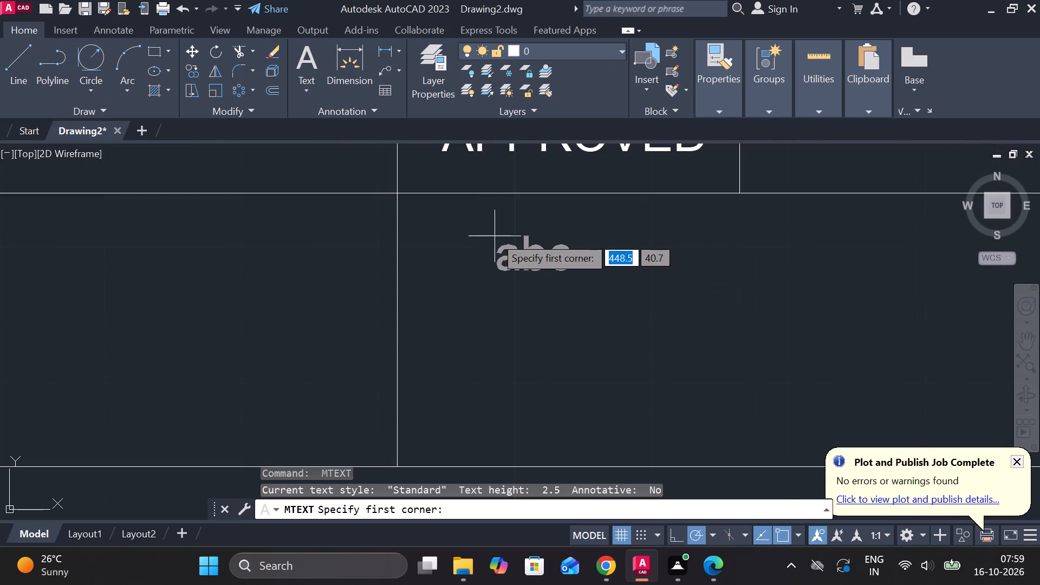
{"action": "left_click", "coordinate": [477, 233]}
{"action": "left_click", "coordinate": [870, 295]}
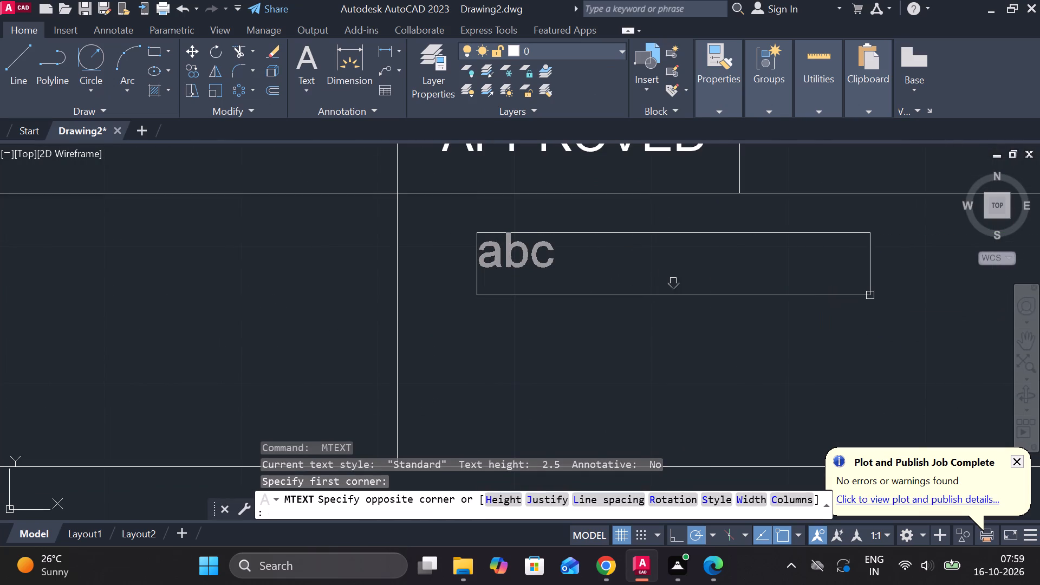
{"action": "key", "text": "d"}
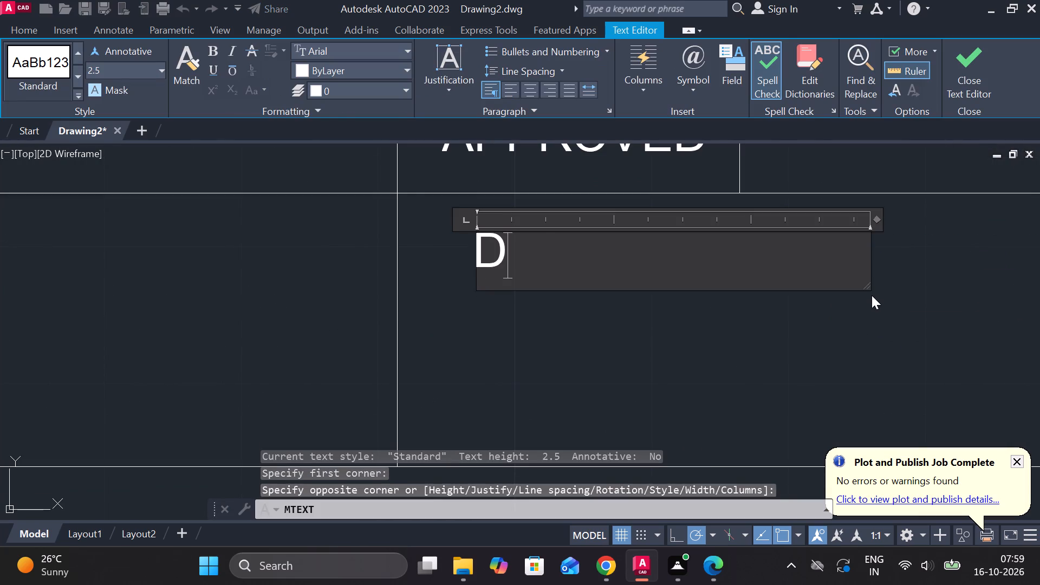
{"action": "key", "text": "r"}
{"action": "type", "text": "AWING NO"}
{"action": "left_click", "coordinate": [974, 73]}
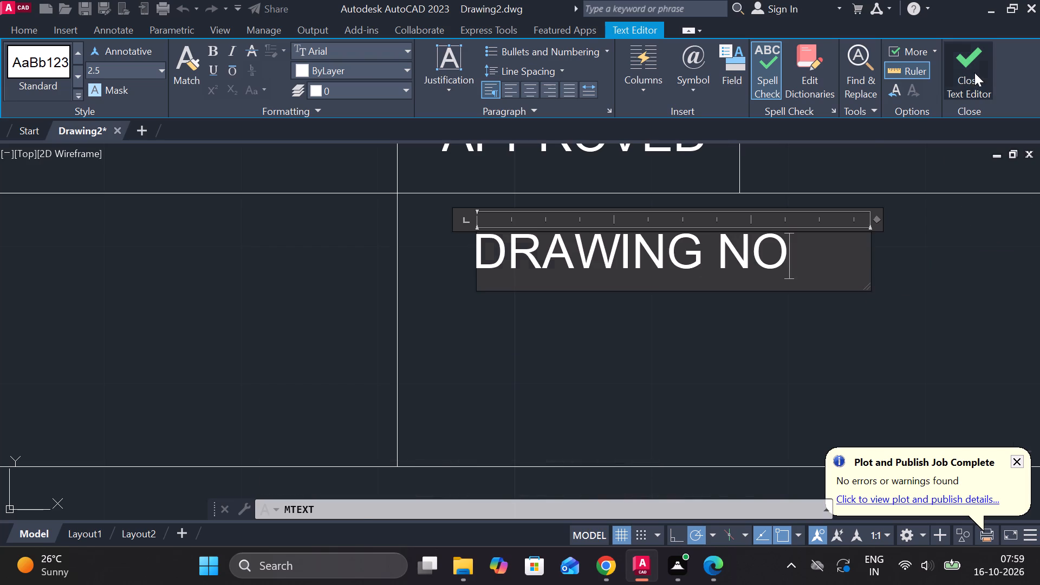
Add centred multiline text SHEET NO 1 of 1 in the lower-right corner of the DRAWING NO cell.
{"action": "scroll", "coordinate": [843, 277], "scroll_direction": "down", "scroll_amount": 2}
{"action": "middle_click_drag", "start_coordinate": [786, 306], "coordinate": [509, 252]}
{"action": "scroll", "coordinate": [635, 284], "scroll_direction": "up", "scroll_amount": 2}
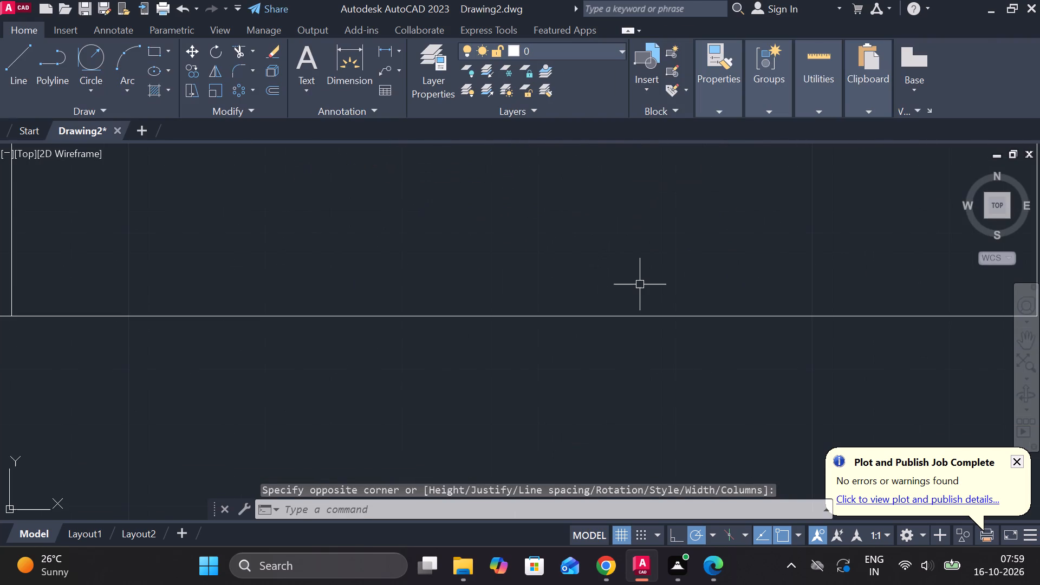
{"action": "key", "text": "space"}
{"action": "scroll", "coordinate": [672, 285], "scroll_direction": "down", "scroll_amount": 2}
{"action": "left_click", "coordinate": [653, 257]}
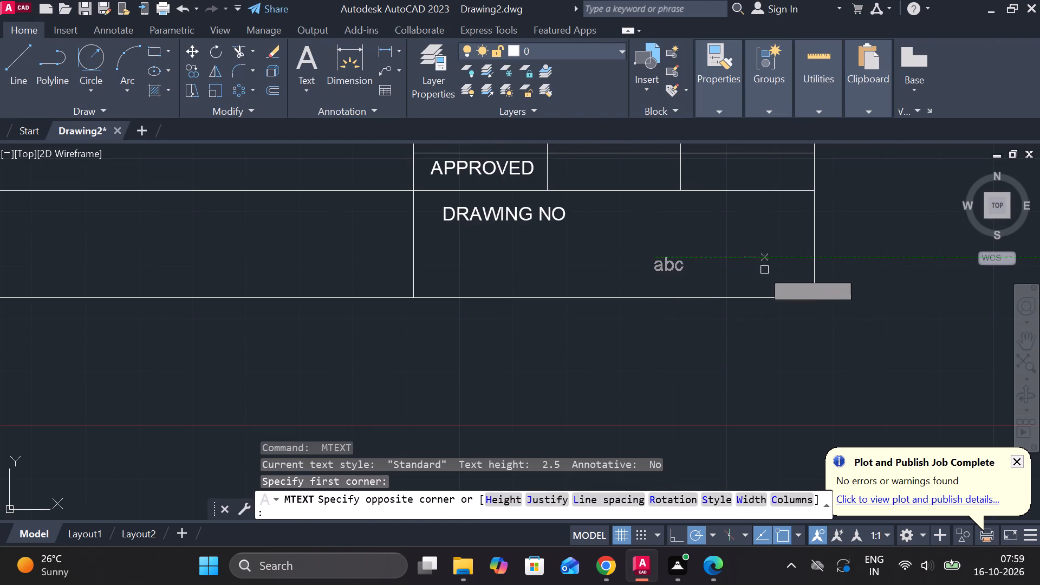
{"action": "left_click", "coordinate": [795, 285]}
{"action": "scroll", "coordinate": [729, 275], "scroll_direction": "up", "scroll_amount": 2}
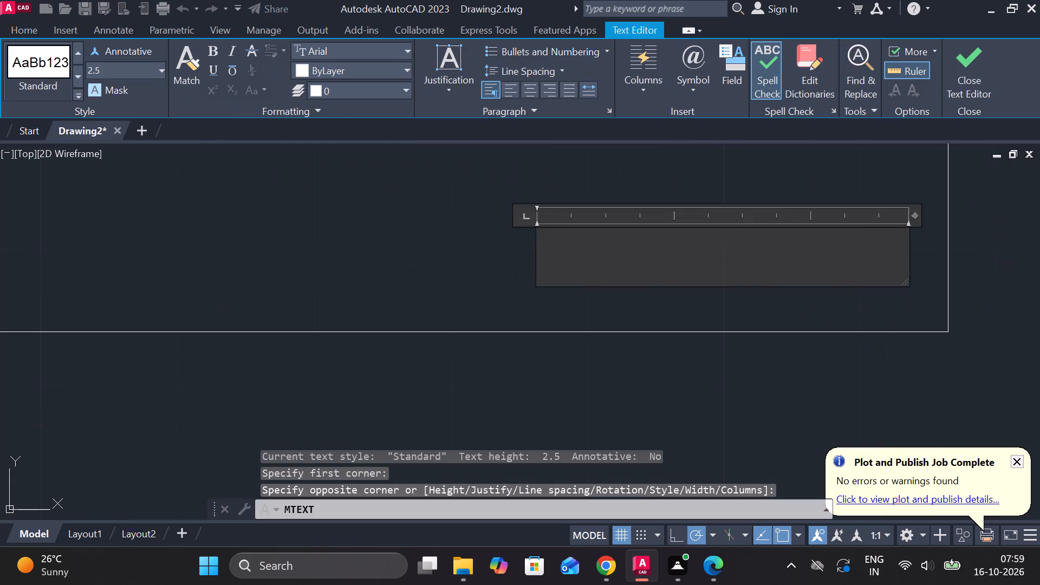
{"action": "left_click", "coordinate": [531, 90]}
{"action": "key", "text": "s"}
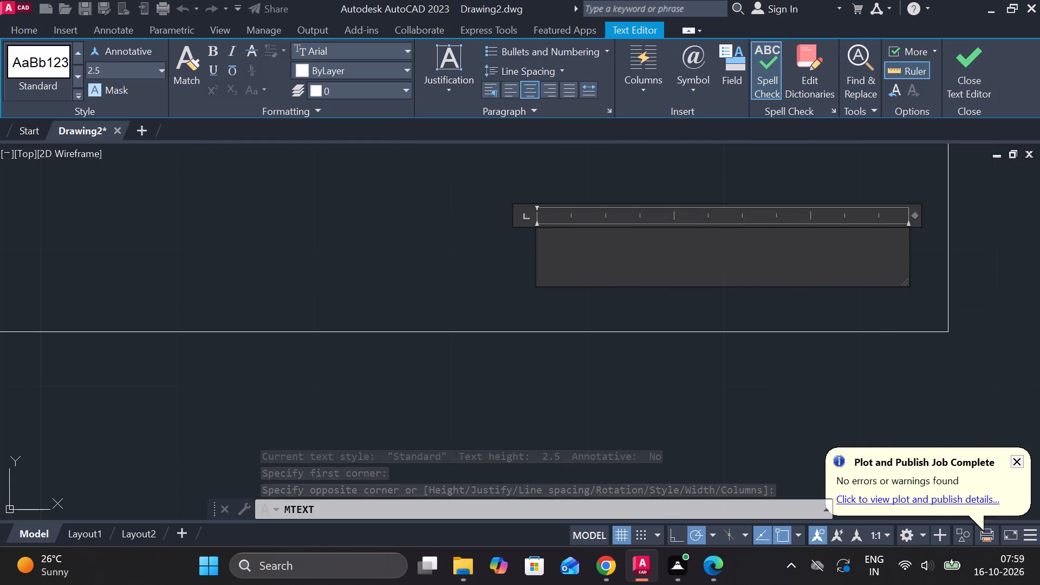
{"action": "key", "text": "s"}
{"action": "type", "text": "HEET NO"}
{"action": "key", "text": "space"}
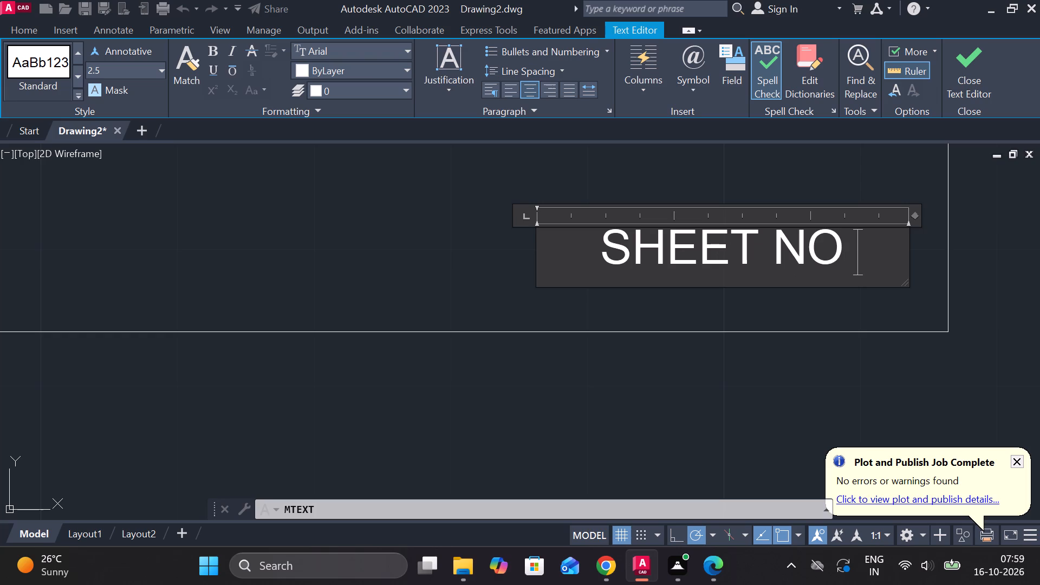
{"action": "key", "text": "1"}
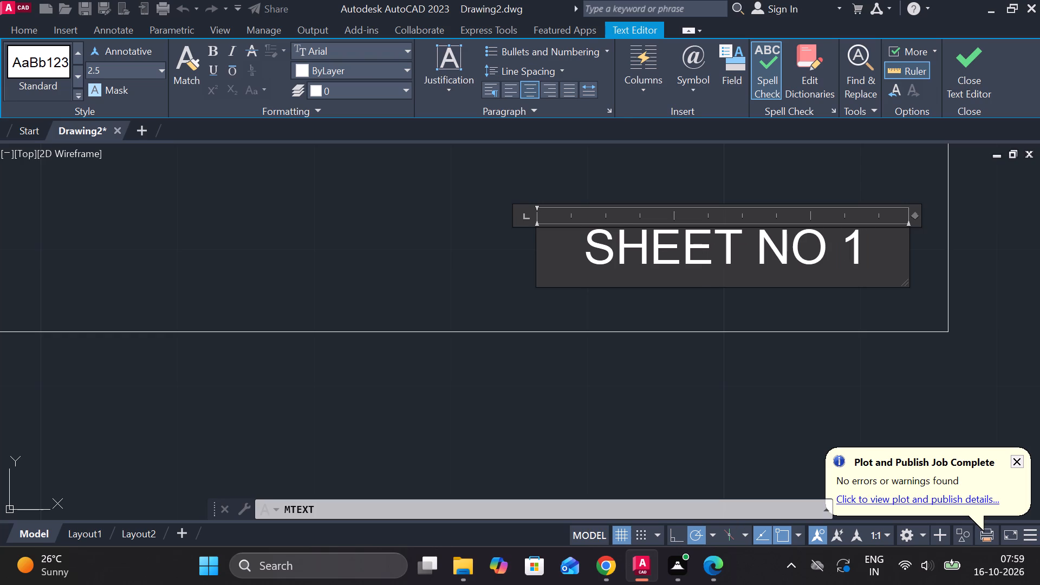
{"action": "key", "text": "space"}
{"action": "type", "text": "of 1"}
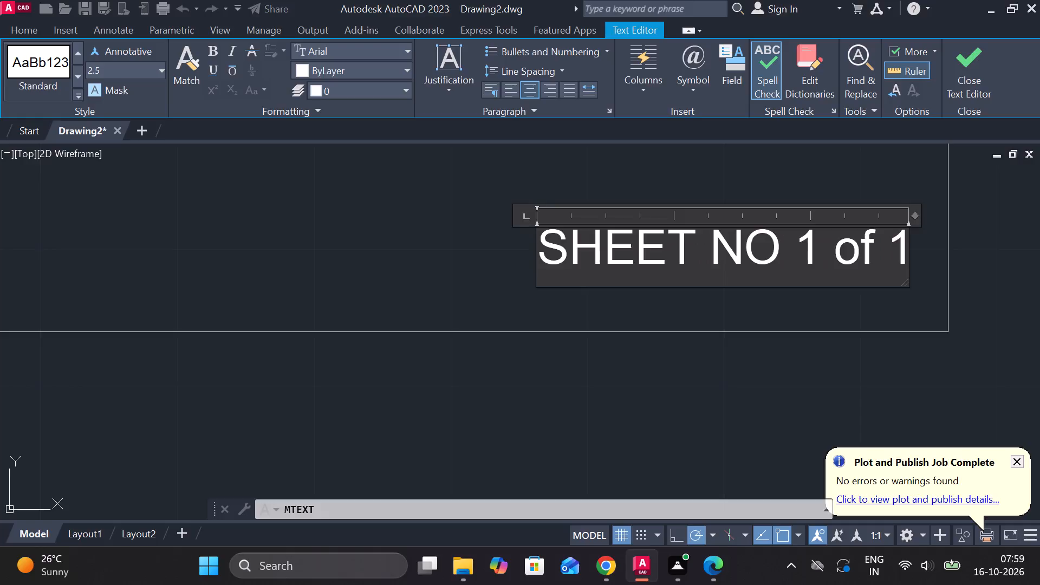
{"action": "left_click", "coordinate": [988, 57]}
Add centred multiline text SCALE 1:1 in the upper half of the title block's small bottom-left cell.
{"action": "scroll", "coordinate": [768, 258], "scroll_direction": "down", "scroll_amount": 3}
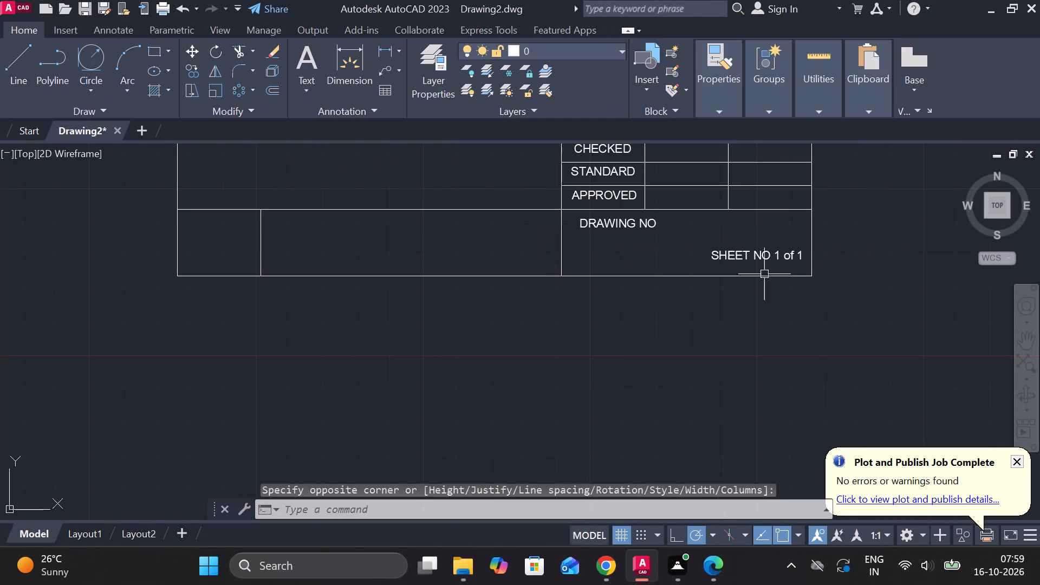
{"action": "middle_click_drag", "start_coordinate": [593, 263], "coordinate": [644, 335]}
{"action": "middle_click_drag", "start_coordinate": [381, 277], "coordinate": [458, 297]}
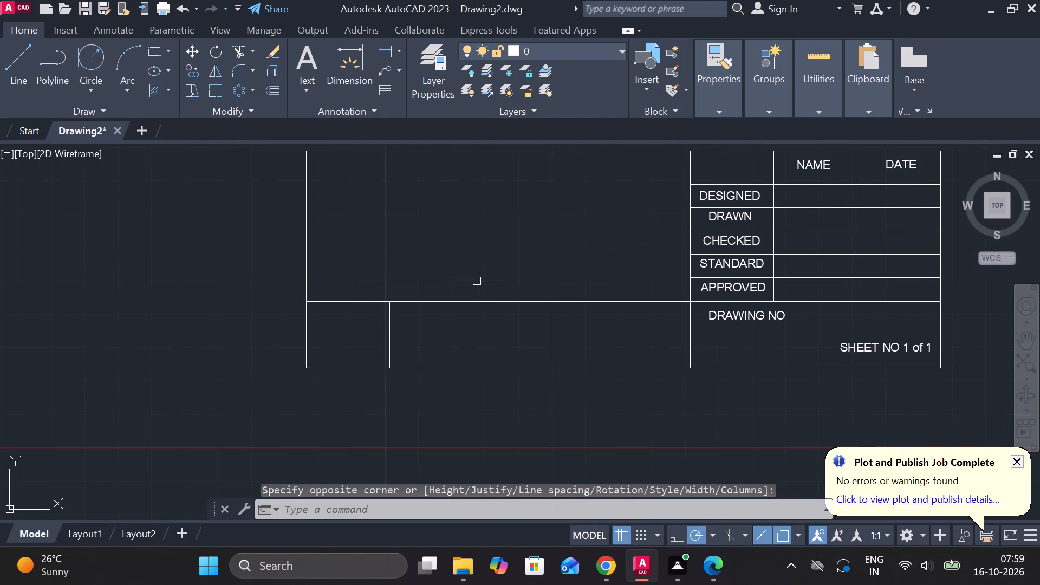
{"action": "scroll", "coordinate": [424, 431], "scroll_direction": "up", "scroll_amount": 2}
{"action": "middle_click_drag", "start_coordinate": [413, 300], "coordinate": [516, 447]}
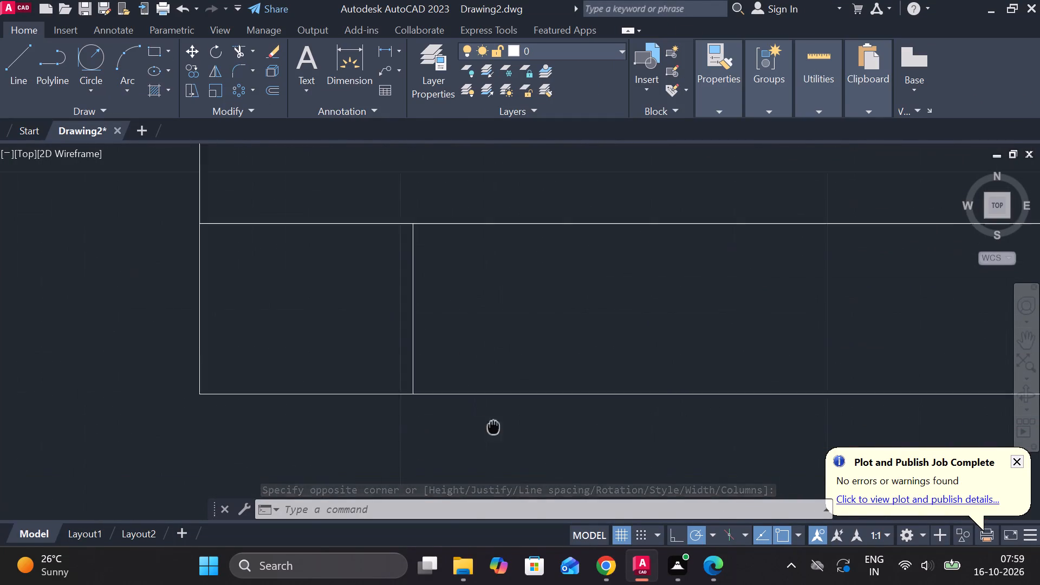
{"action": "key", "text": "space"}
{"action": "left_click", "coordinate": [268, 274]}
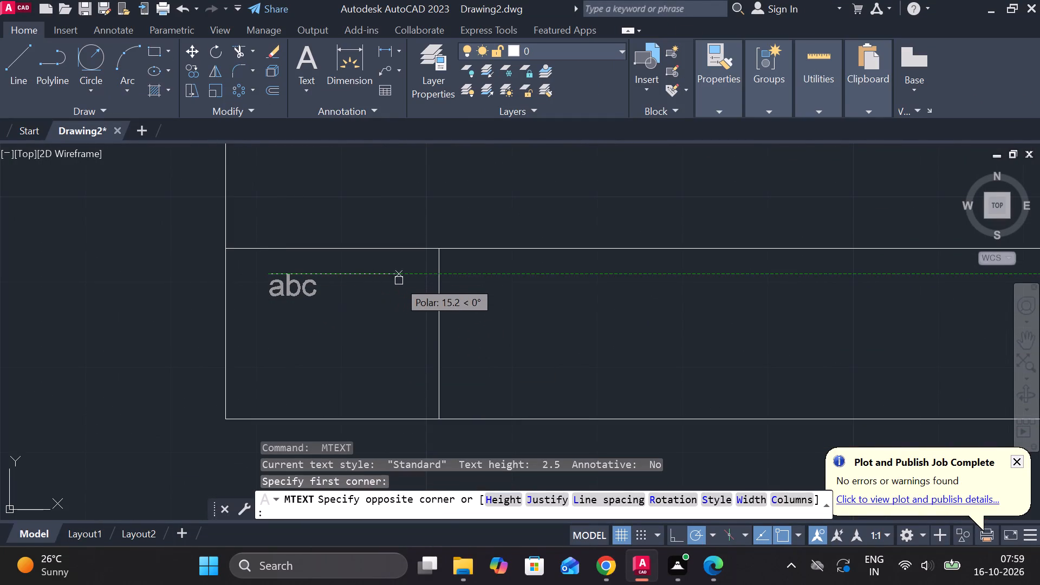
{"action": "left_click", "coordinate": [408, 308]}
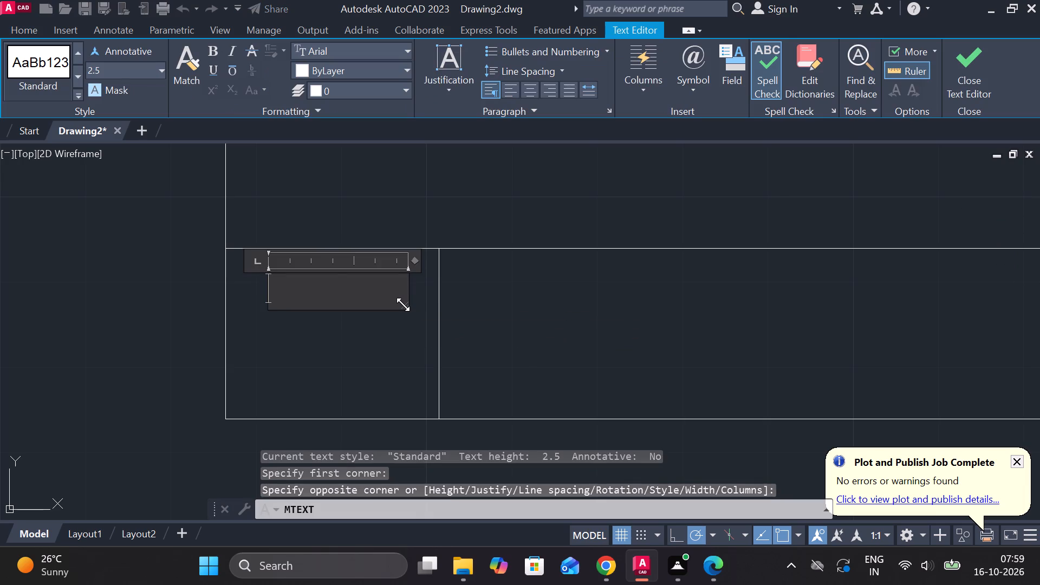
{"action": "left_click", "coordinate": [523, 90]}
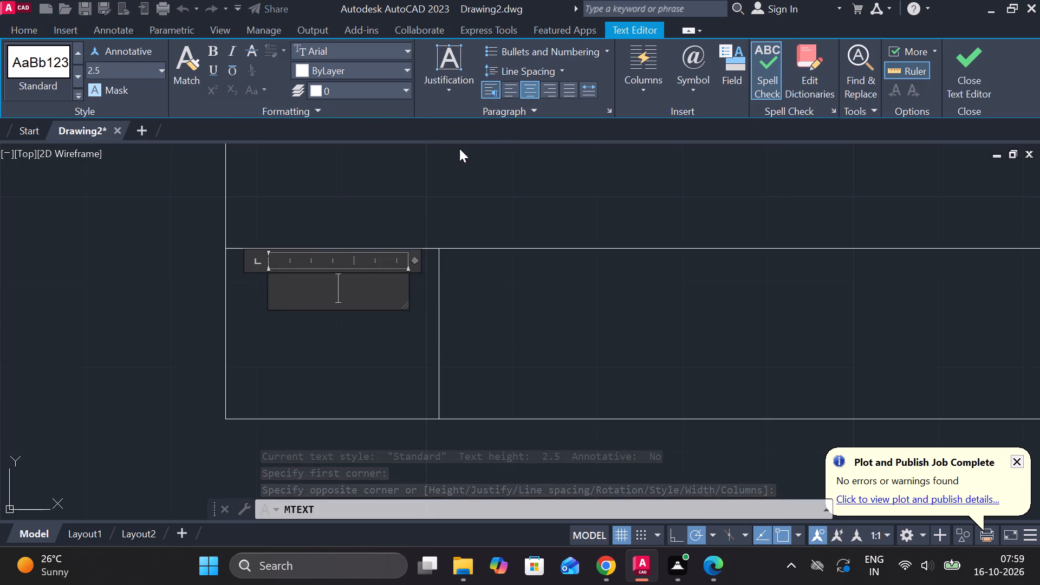
{"action": "key", "text": "s"}
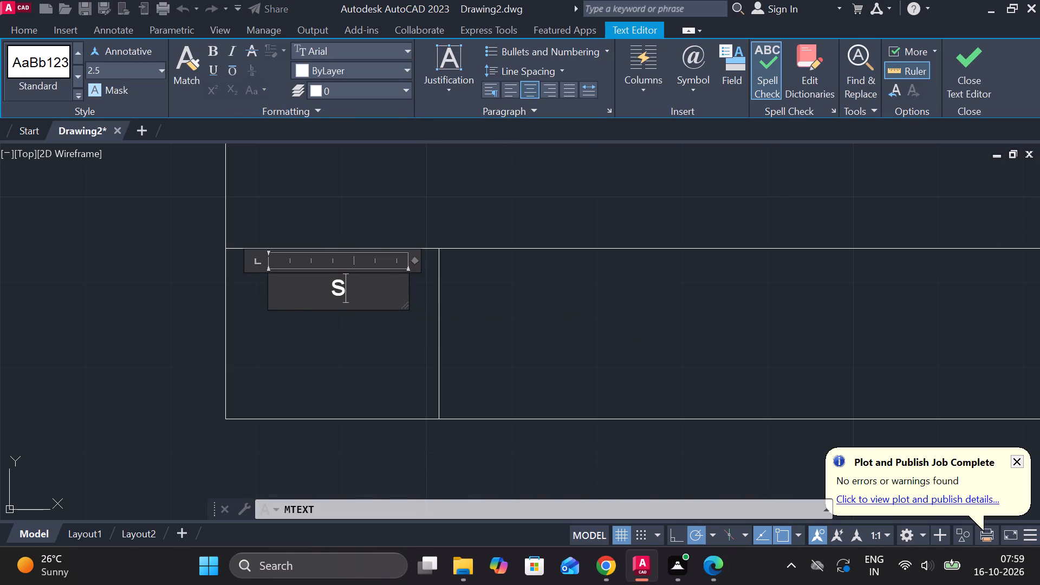
{"action": "type", "text": "SCALE 1"}
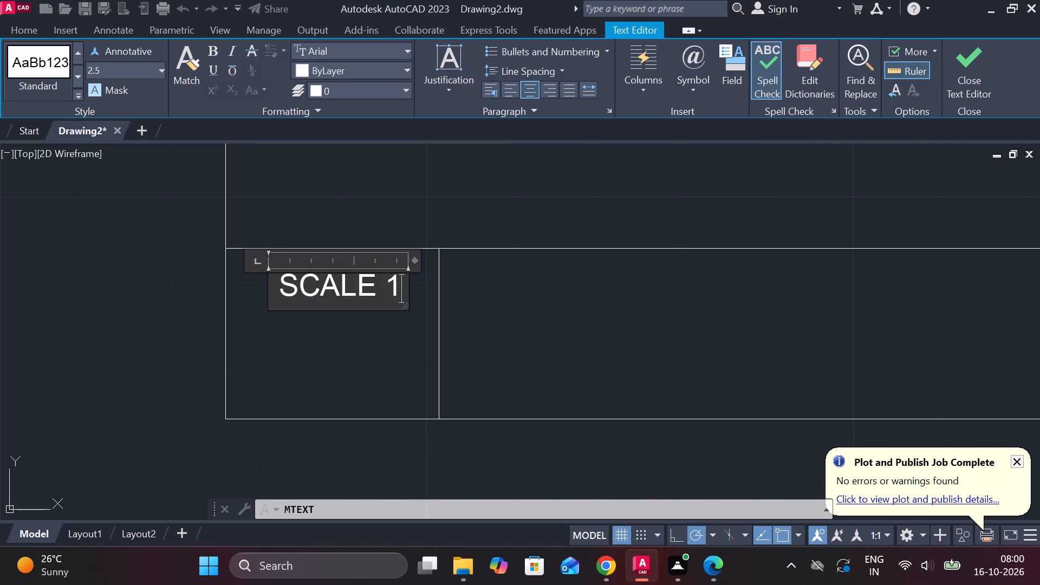
{"action": "type", "text": ":1"}
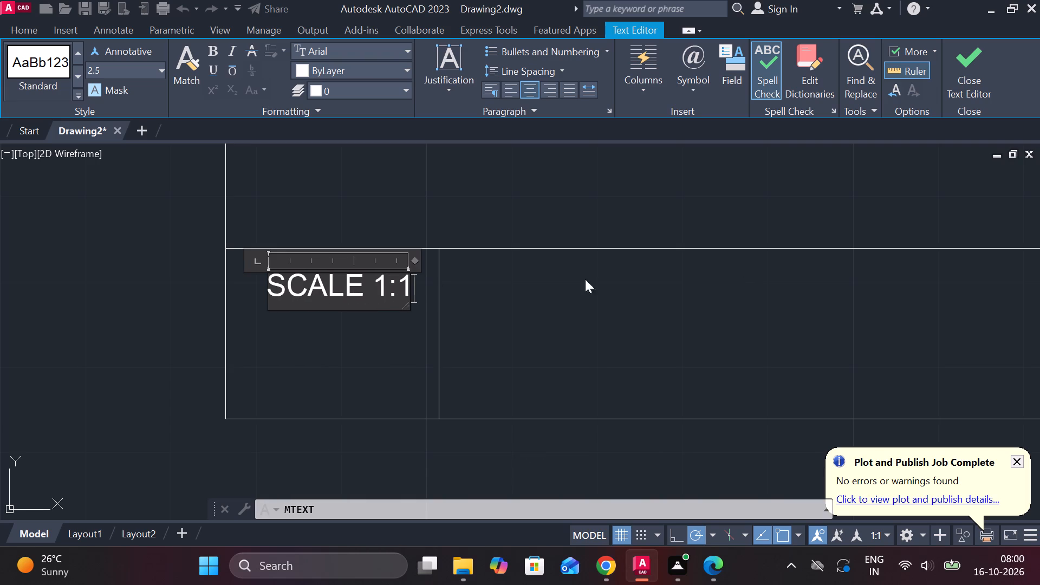
{"action": "left_click", "coordinate": [952, 76]}
Draw a horizontal line across the SCALE cell at mid-height, from the midpoint of its right edge to its left edge.
{"action": "key", "text": "l"}
{"action": "key", "text": "Return"}
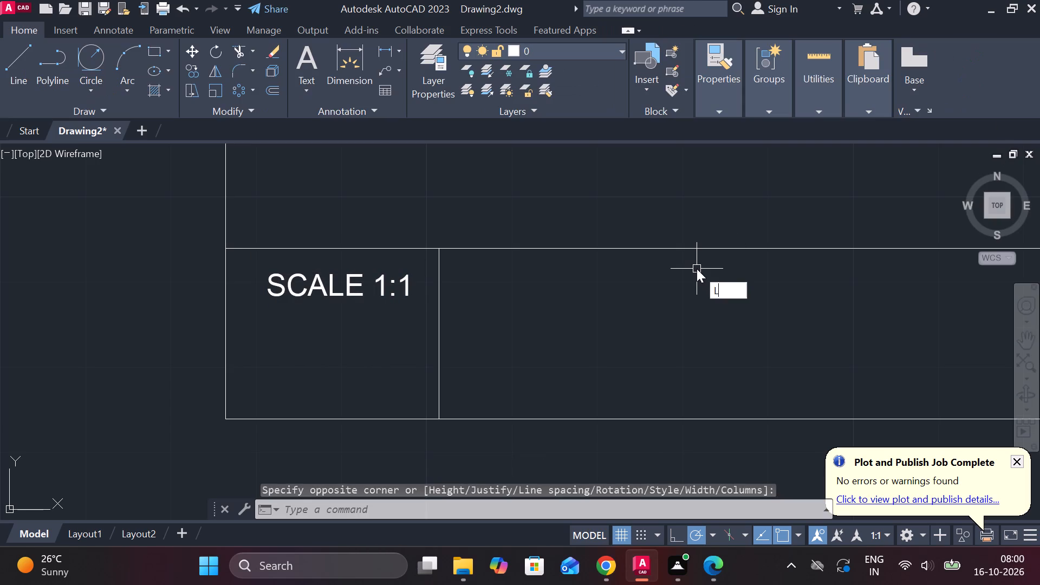
{"action": "left_click", "coordinate": [439, 335]}
{"action": "left_click", "coordinate": [230, 339]}
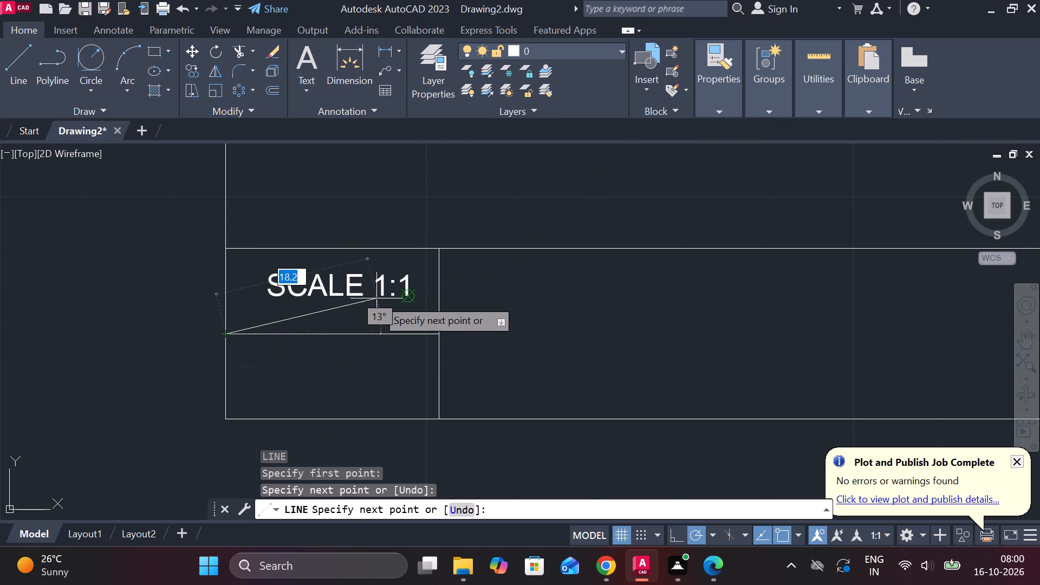
{"action": "key", "text": "Escape"}
Draw a 3 mm diameter circle in the left part of the empty cell below SCALE 1:1.
{"action": "middle_click_drag", "start_coordinate": [368, 329], "coordinate": [446, 278]}
{"action": "type", "text": "C"}
{"action": "key", "text": "space"}
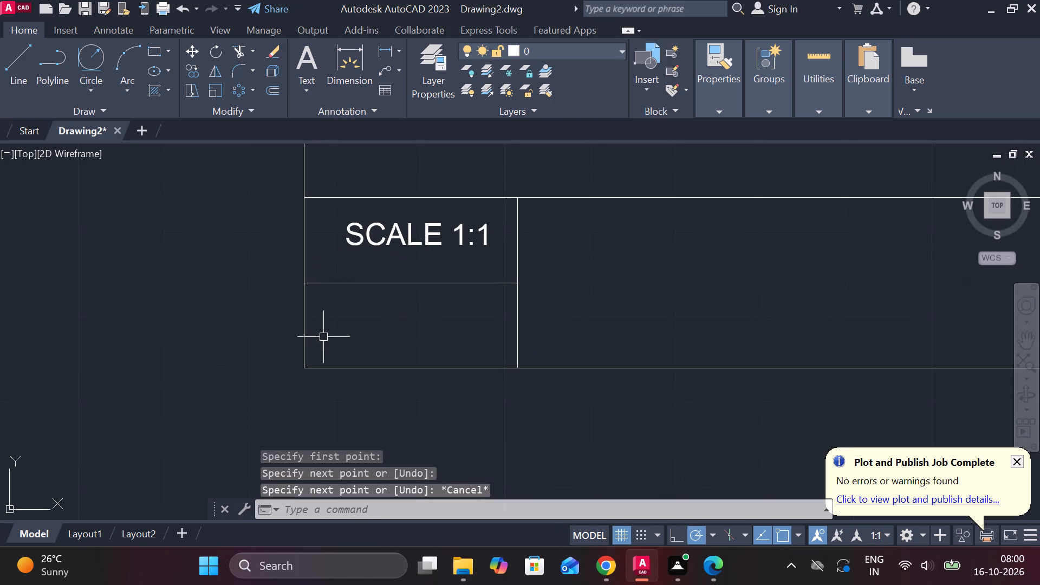
{"action": "scroll", "coordinate": [353, 354], "scroll_direction": "up", "scroll_amount": 2}
{"action": "double_click", "coordinate": [337, 288]}
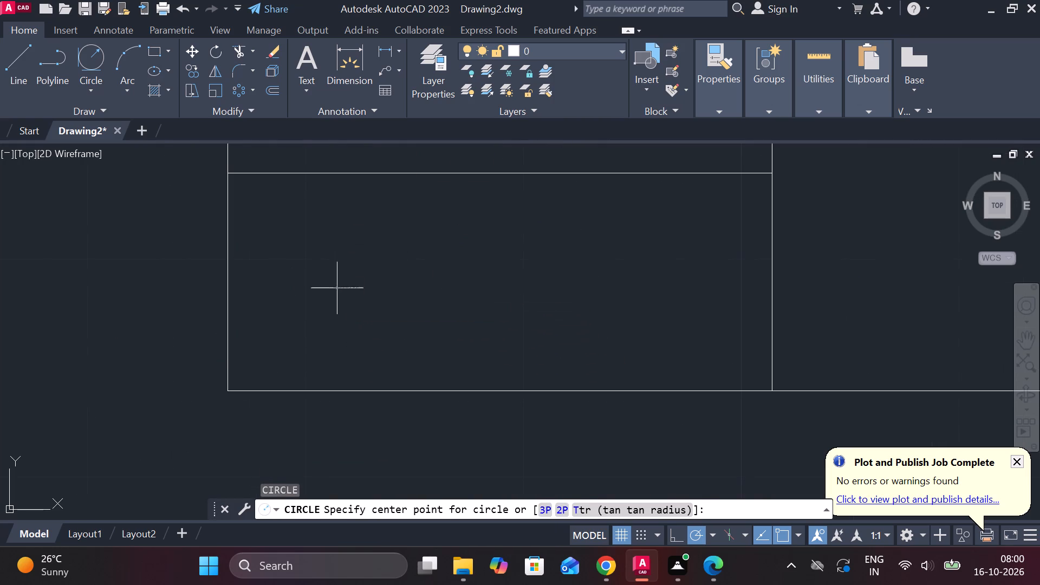
{"action": "type", "text": "D"}
{"action": "key", "text": "space"}
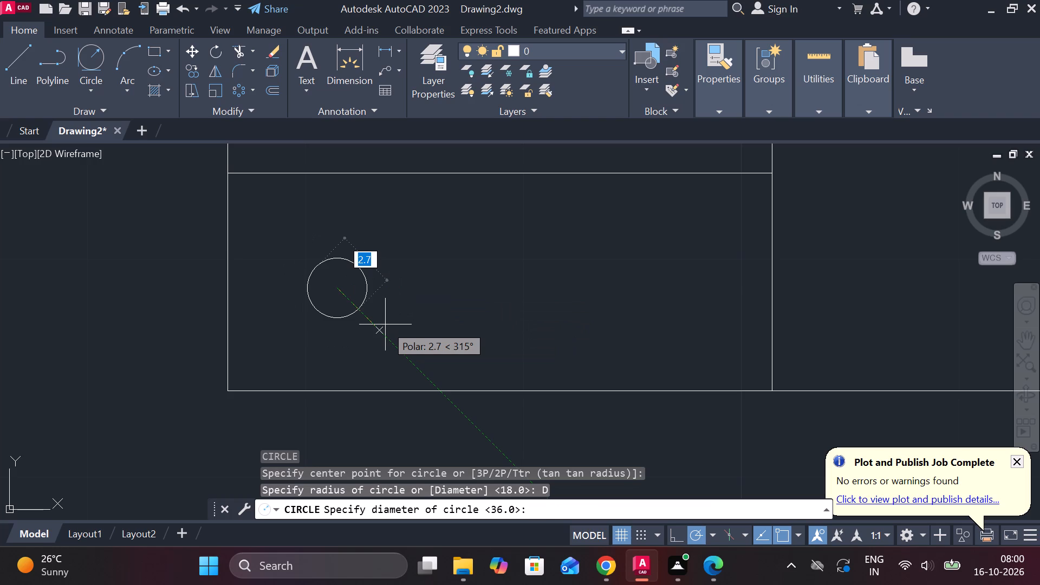
{"action": "type", "text": "3"}
{"action": "key", "text": "space"}
Draw a 5 mm diameter circle concentric with the 3 mm circle in the cell below SCALE 1:1.
{"action": "type", "text": "C"}
{"action": "key", "text": "space"}
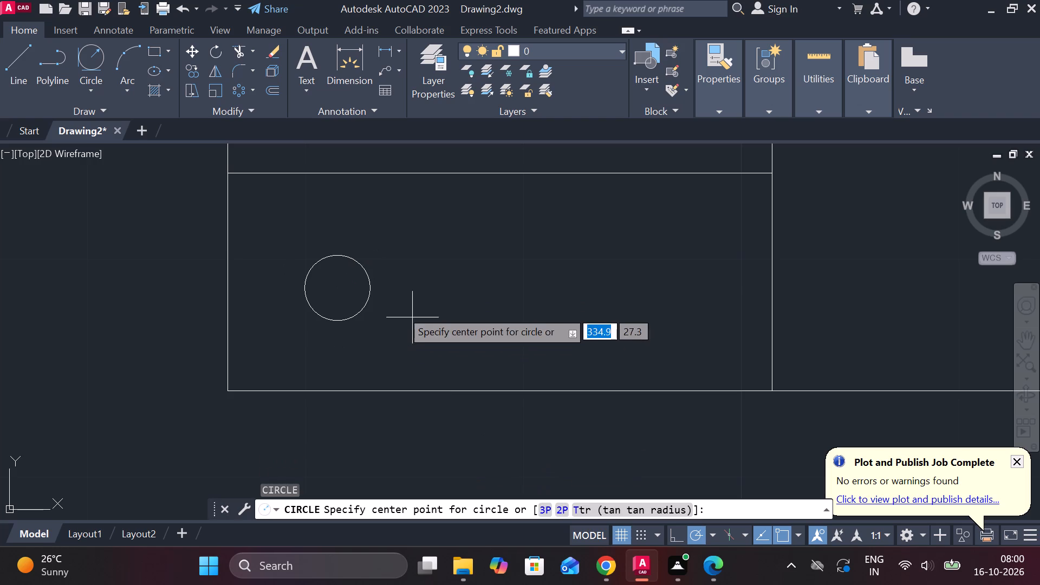
{"action": "left_click", "coordinate": [334, 288]}
{"action": "type", "text": "D 5"}
{"action": "key", "text": "space"}
{"action": "key", "text": "Escape"}
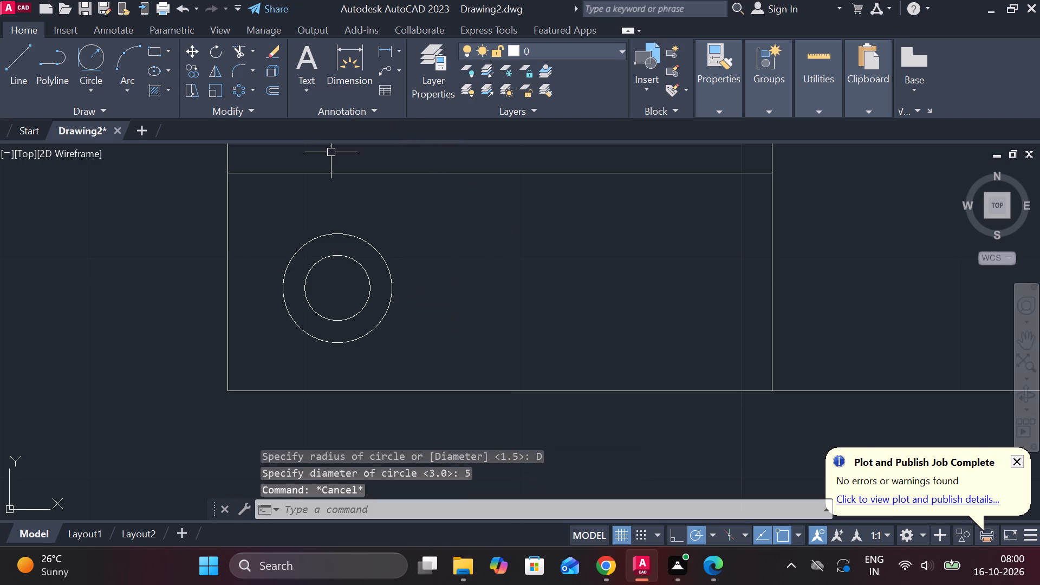
Draw a trapezoid beside the circles, with a 3 mm left side, a right side matching the outer circle's height, and sloping edges joining them.
{"action": "left_click", "coordinate": [25, 59]}
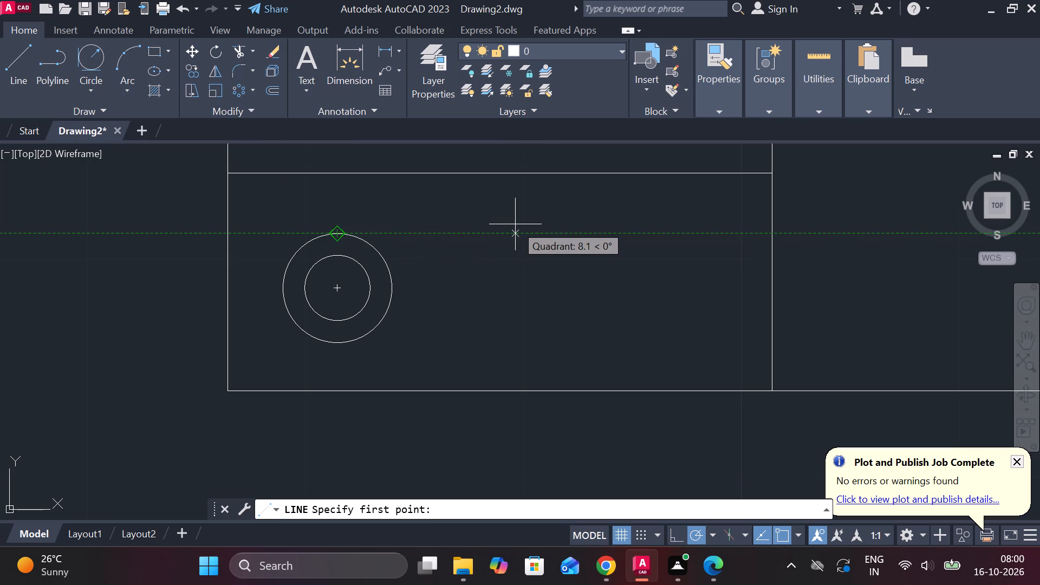
{"action": "left_click", "coordinate": [533, 224]}
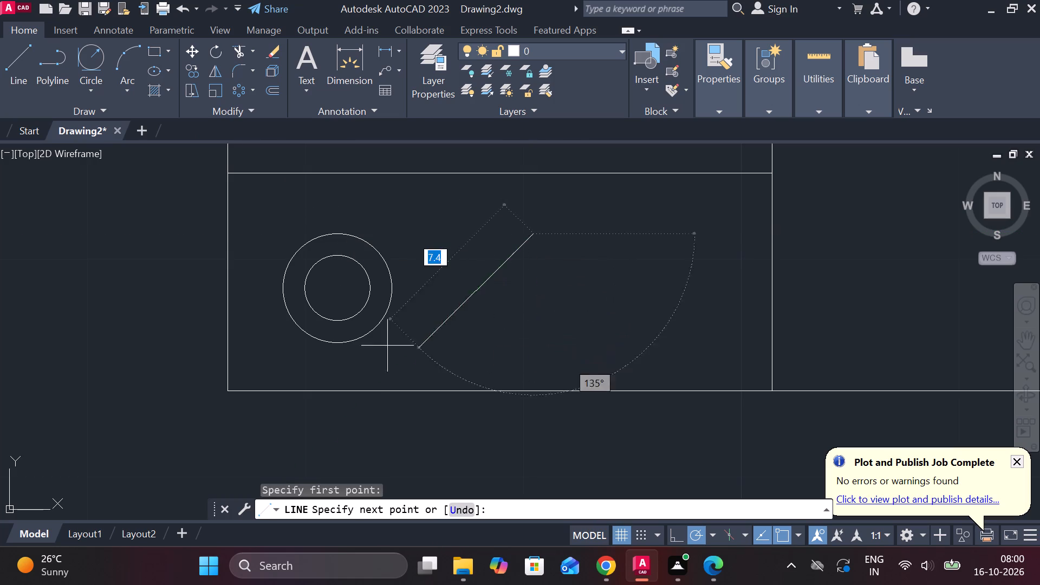
{"action": "left_click", "coordinate": [529, 339]}
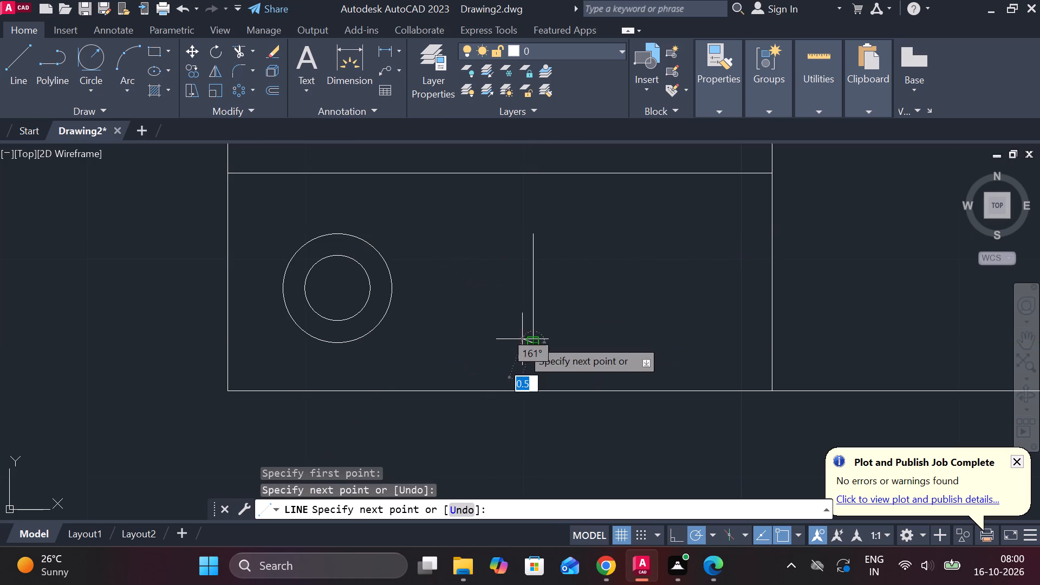
{"action": "key", "text": "Escape"}
{"action": "key", "text": "space"}
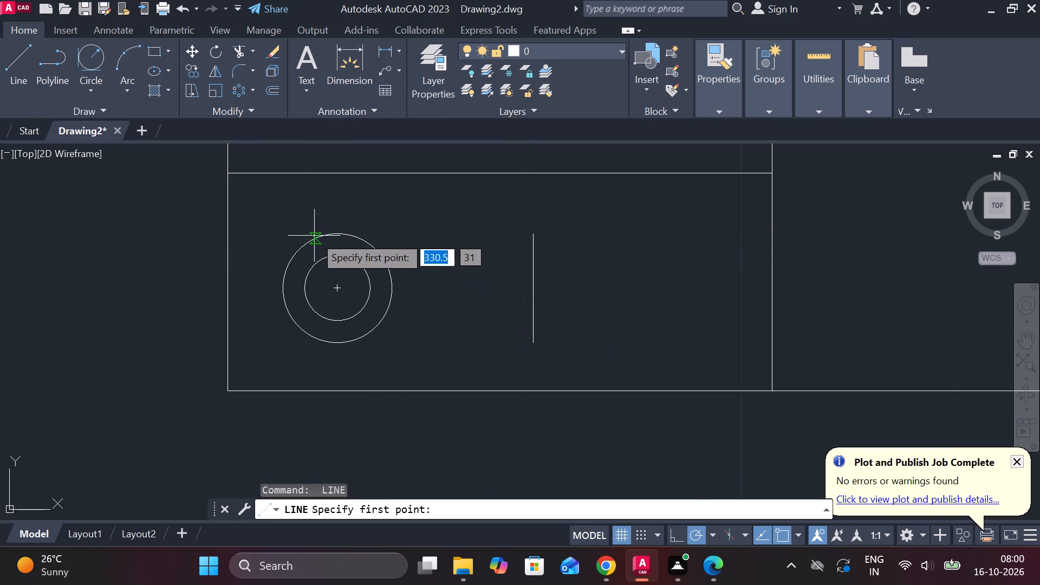
{"action": "double_click", "coordinate": [421, 256]}
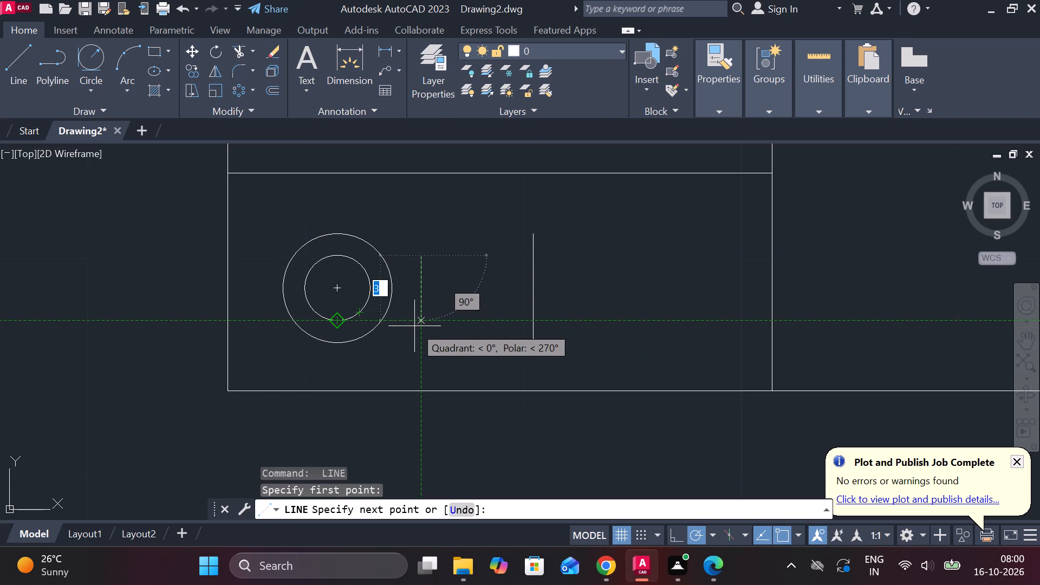
{"action": "left_click", "coordinate": [414, 326]}
{"action": "left_click", "coordinate": [537, 344]}
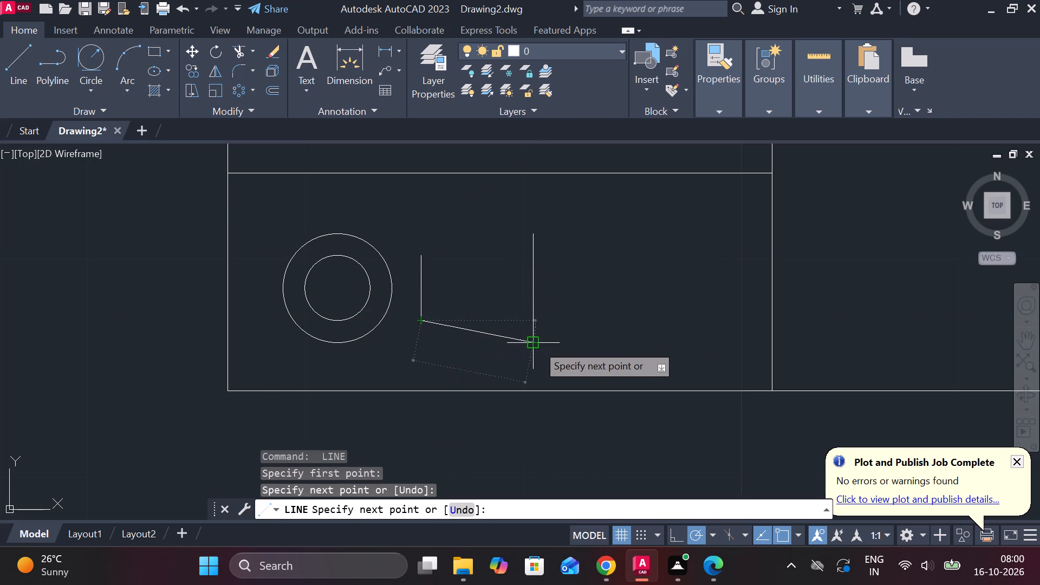
{"action": "key", "text": "Escape"}
{"action": "key", "text": "space"}
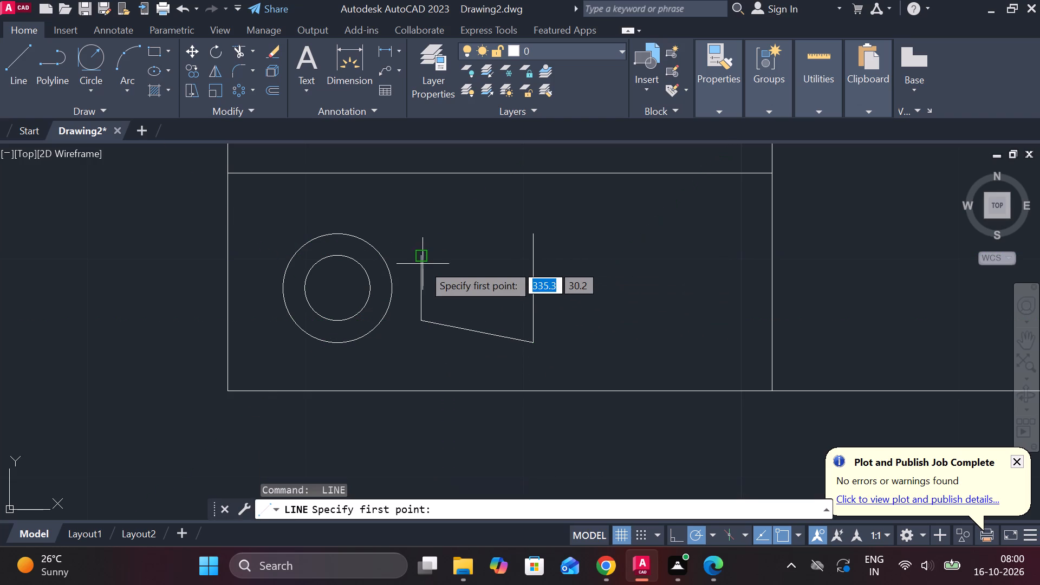
{"action": "left_click", "coordinate": [420, 259]}
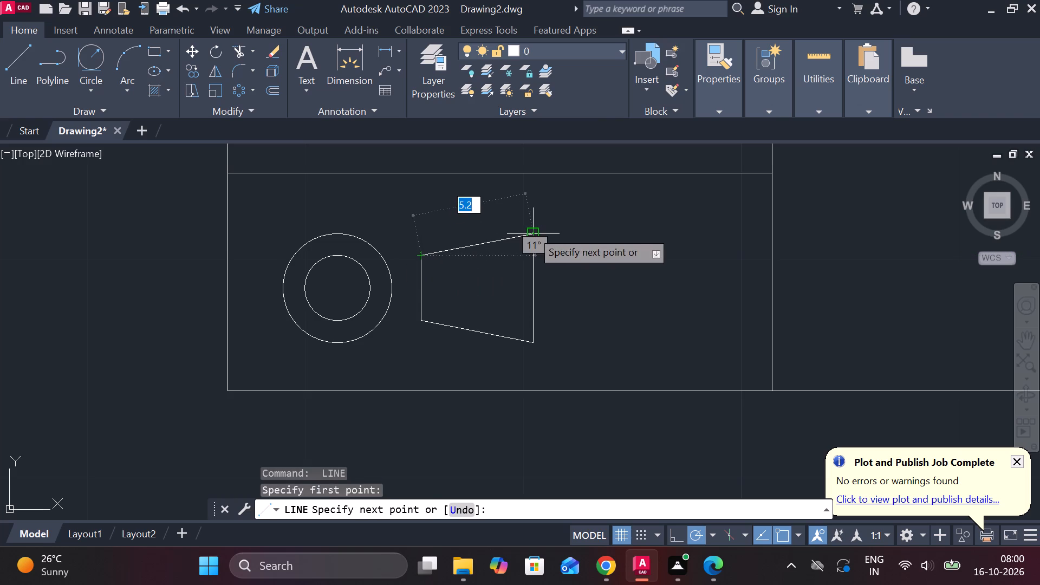
{"action": "left_click", "coordinate": [531, 230]}
{"action": "key", "text": "Escape"}
Draw a horizontal centre line through the circles and the trapezoid, extending slightly beyond both ends of the symbol.
{"action": "key", "text": "l"}
{"action": "key", "text": "Return"}
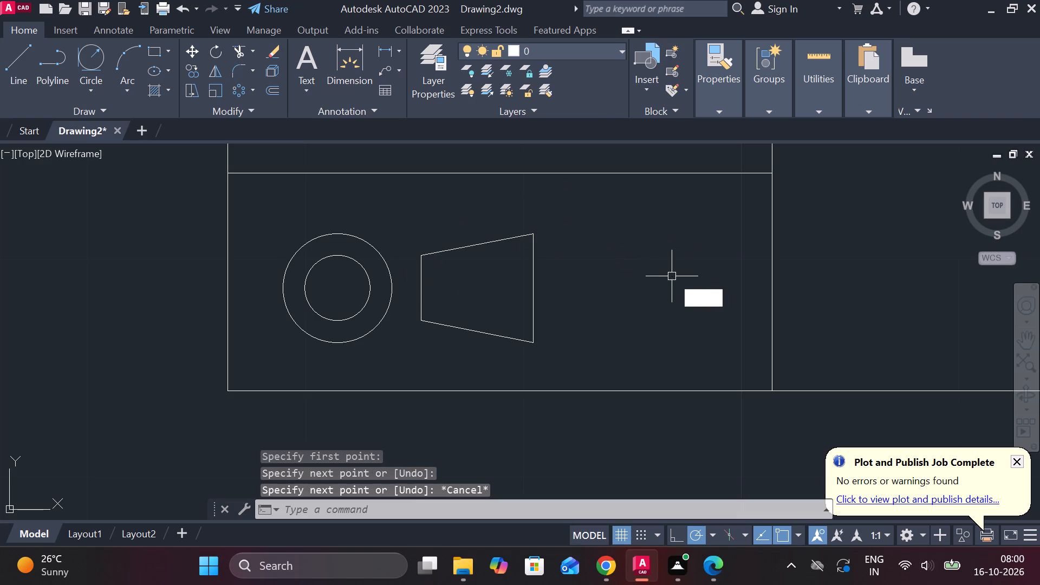
{"action": "left_click", "coordinate": [264, 291]}
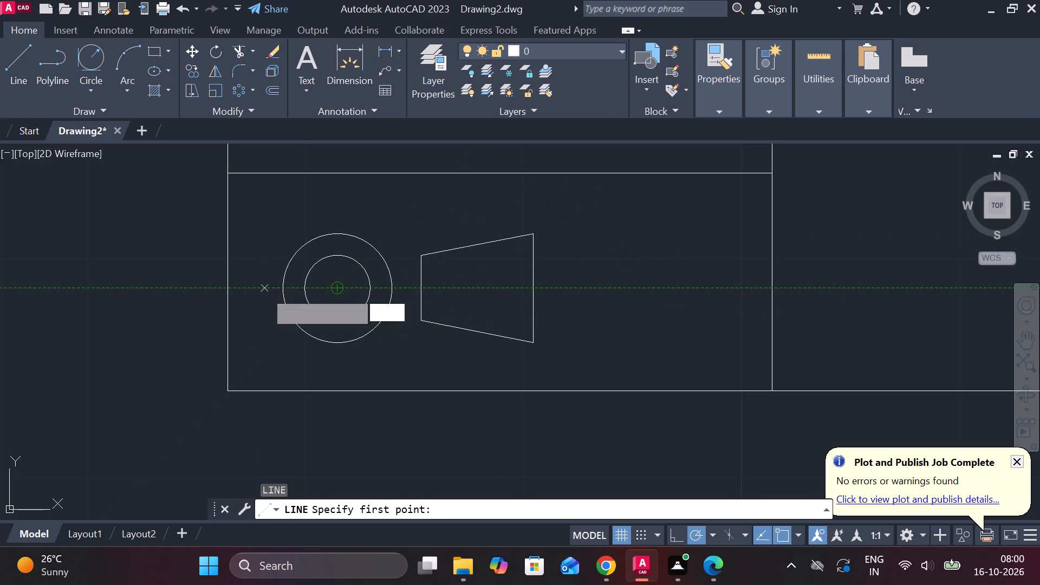
{"action": "left_click", "coordinate": [570, 292]}
{"action": "key", "text": "Escape"}
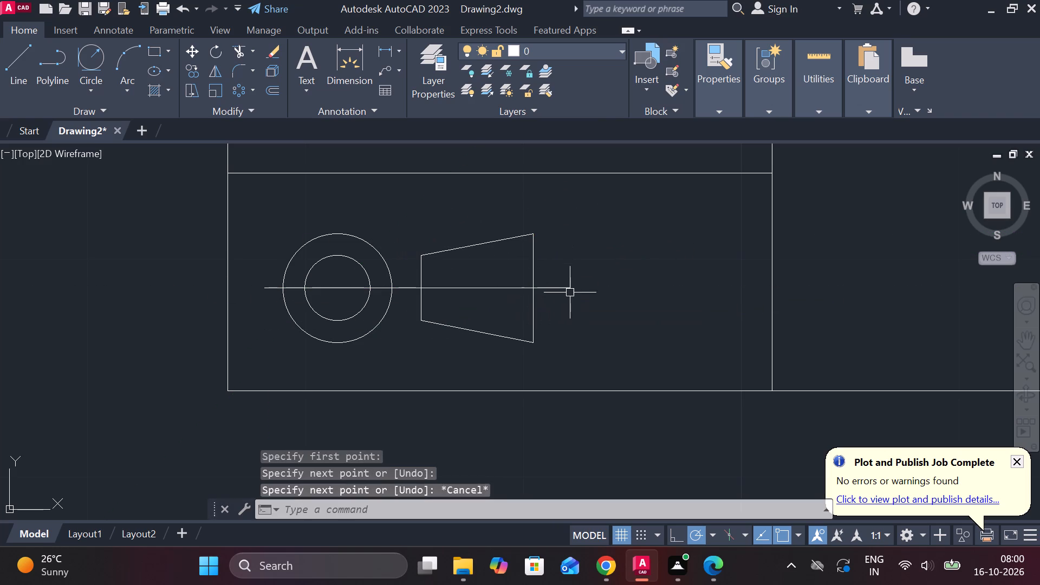
Draw a vertical centre line about 7.2 mm long through the centre of the two circles.
{"action": "key", "text": "space"}
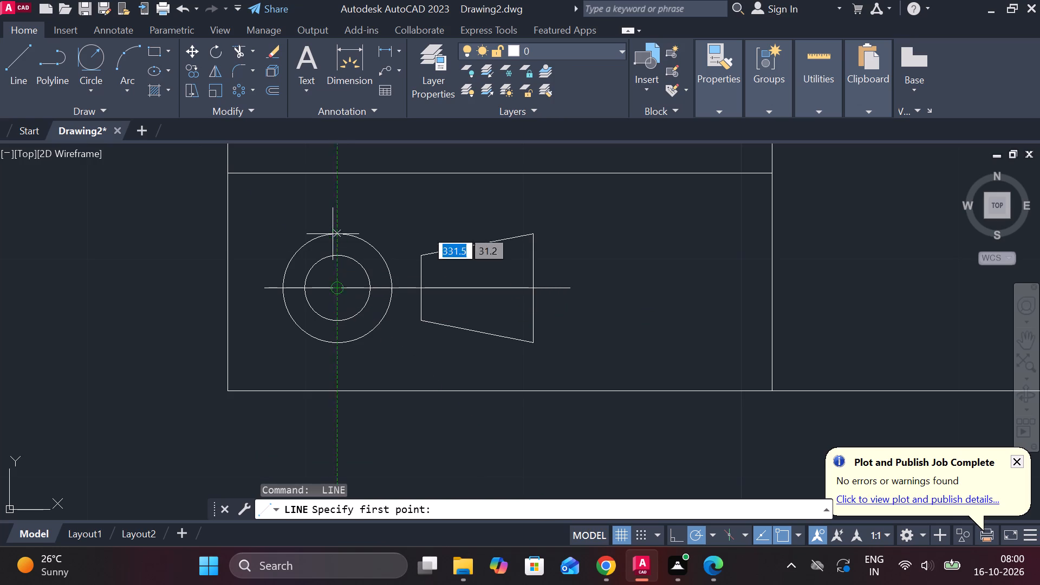
{"action": "left_click", "coordinate": [334, 214]}
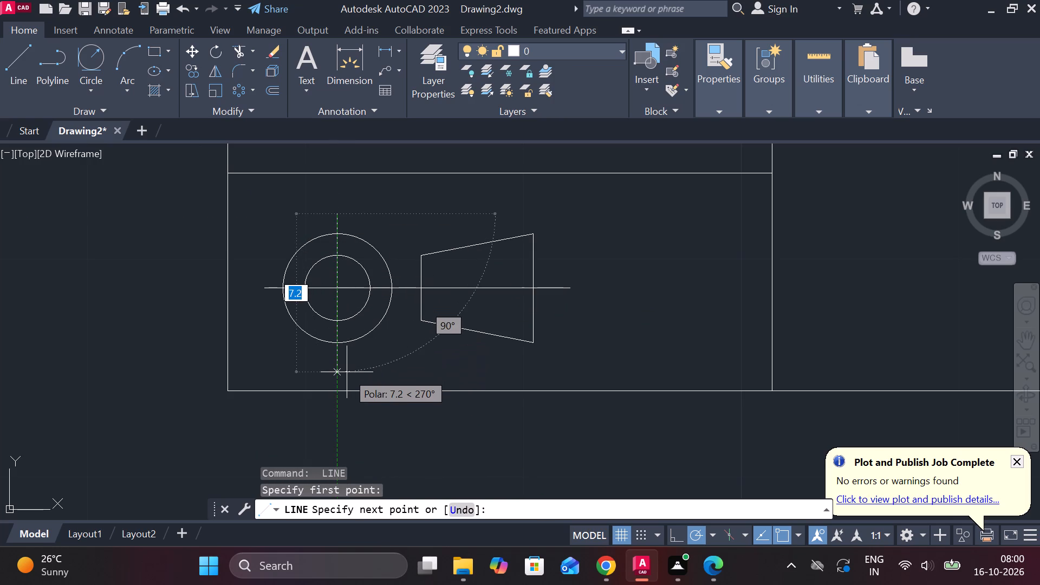
{"action": "left_click", "coordinate": [347, 372]}
{"action": "key", "text": "Escape"}
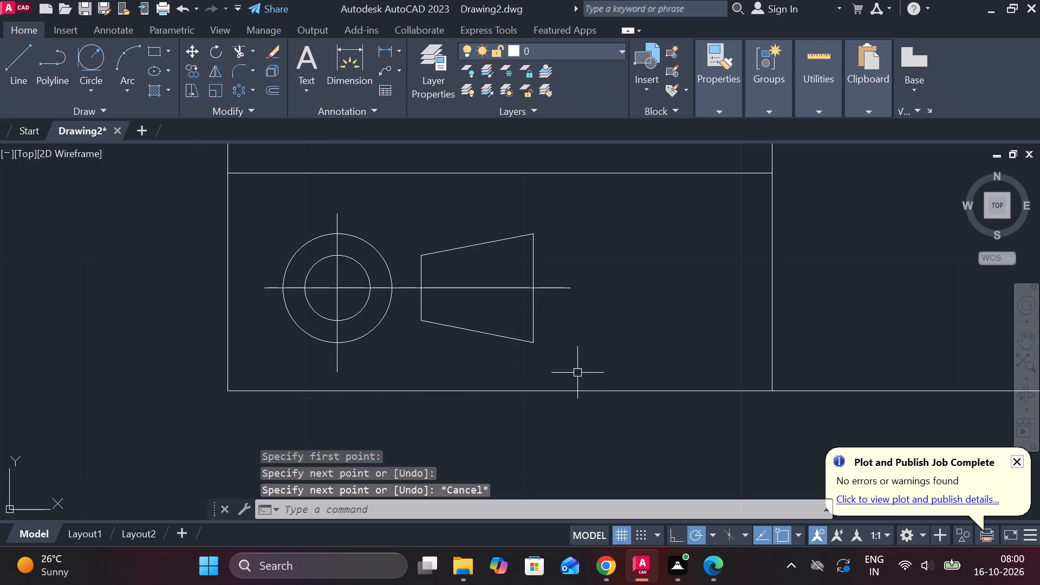
Move the whole projection symbol right and slightly up, to the middle of its cell below SCALE 1:1.
{"action": "left_click", "coordinate": [576, 374]}
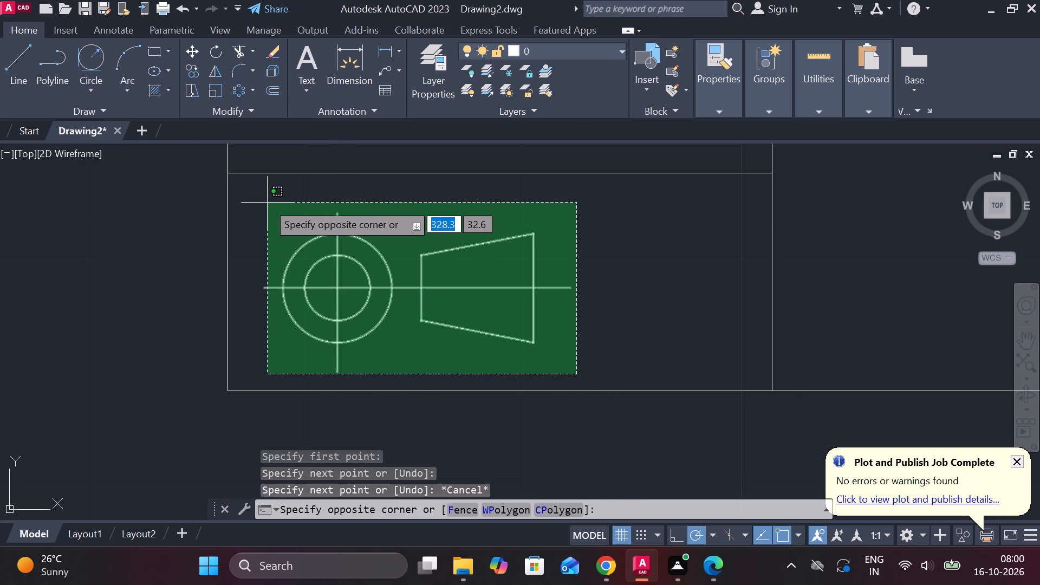
{"action": "left_click", "coordinate": [267, 203]}
{"action": "key", "text": "m"}
{"action": "key", "text": "Return"}
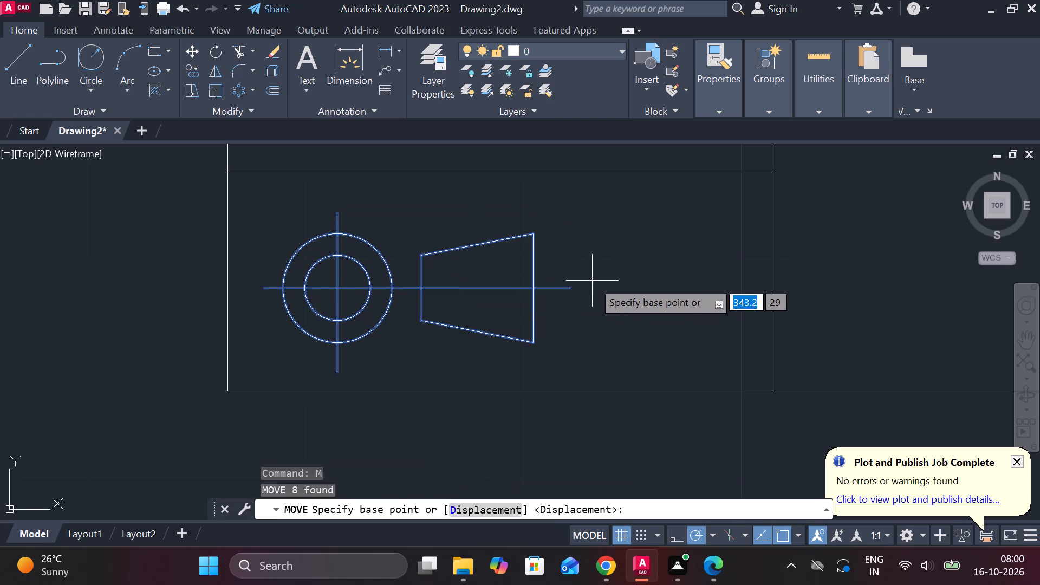
{"action": "left_click", "coordinate": [575, 291]}
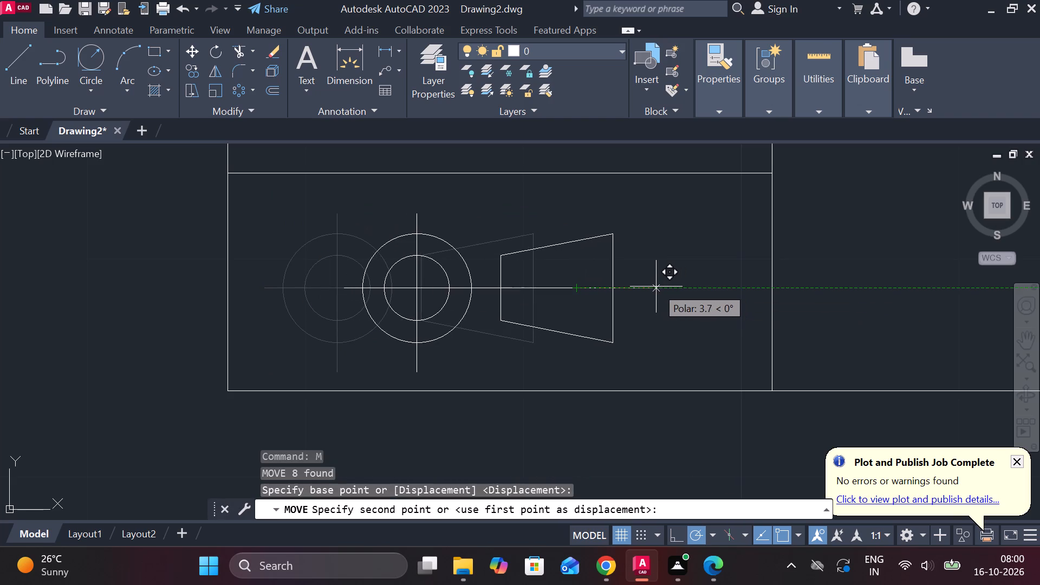
{"action": "left_click", "coordinate": [652, 269]}
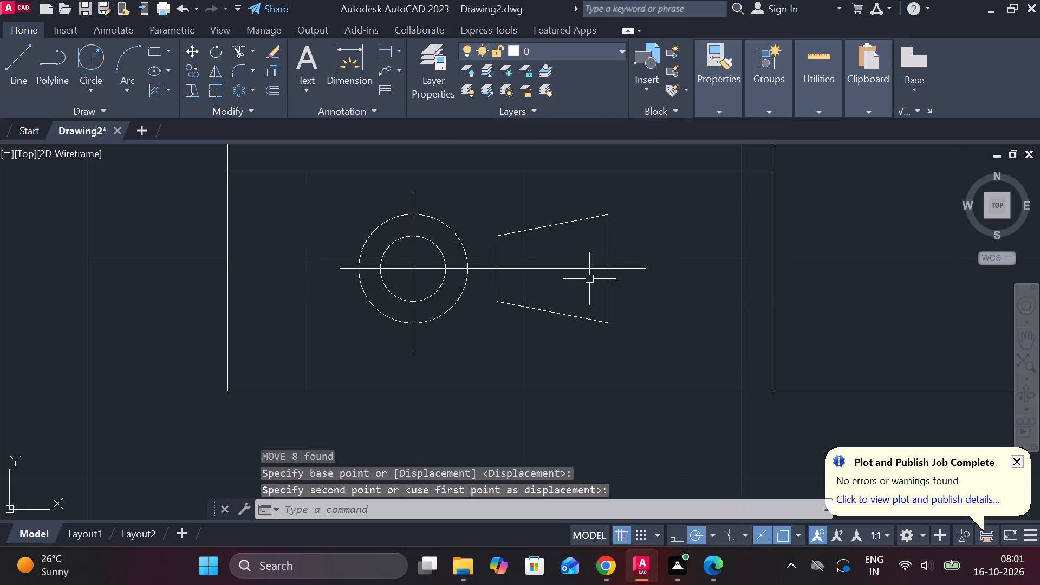
Add multiline text AUTO CAD at height 10 in the title block's large blank upper-left cell, widening the text box to fit one line.
{"action": "scroll", "coordinate": [599, 281], "scroll_direction": "down", "scroll_amount": 2}
{"action": "scroll", "coordinate": [692, 295], "scroll_direction": "down", "scroll_amount": 2}
{"action": "middle_click_drag", "start_coordinate": [698, 284], "coordinate": [341, 425]}
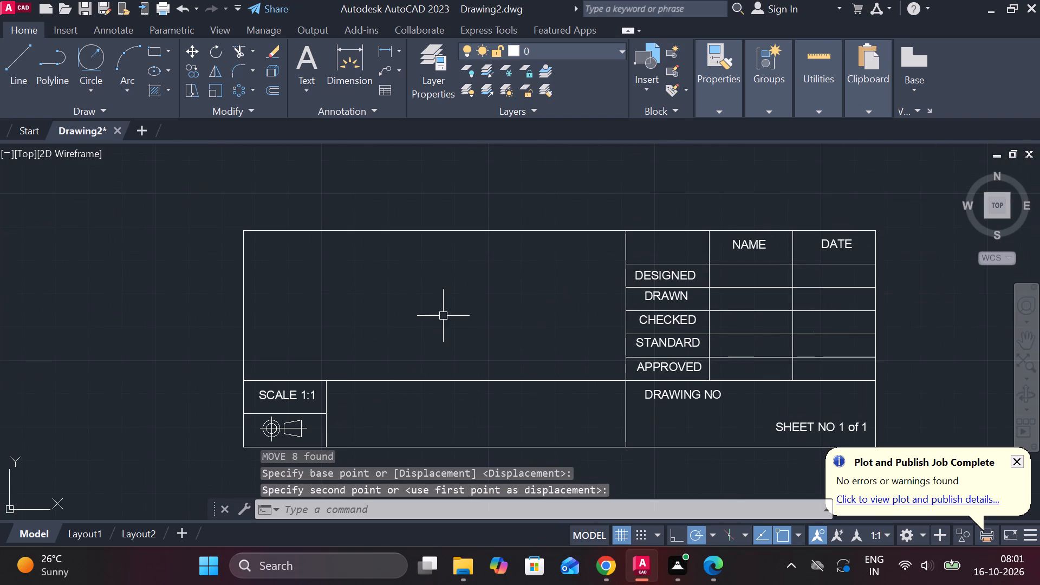
{"action": "scroll", "coordinate": [323, 320], "scroll_direction": "up", "scroll_amount": 1}
{"action": "key", "text": "Escape"}
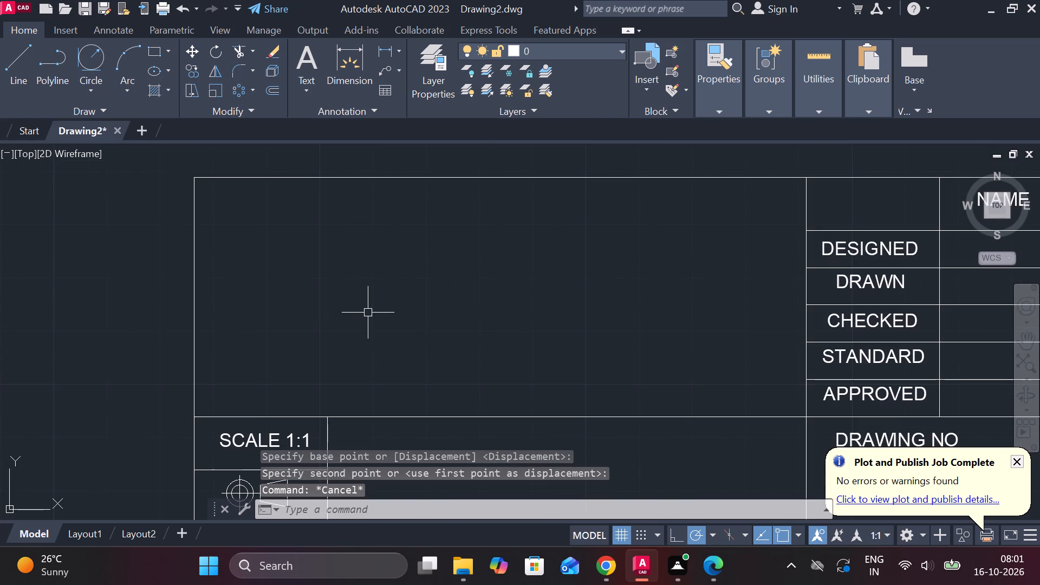
{"action": "key", "text": "space"}
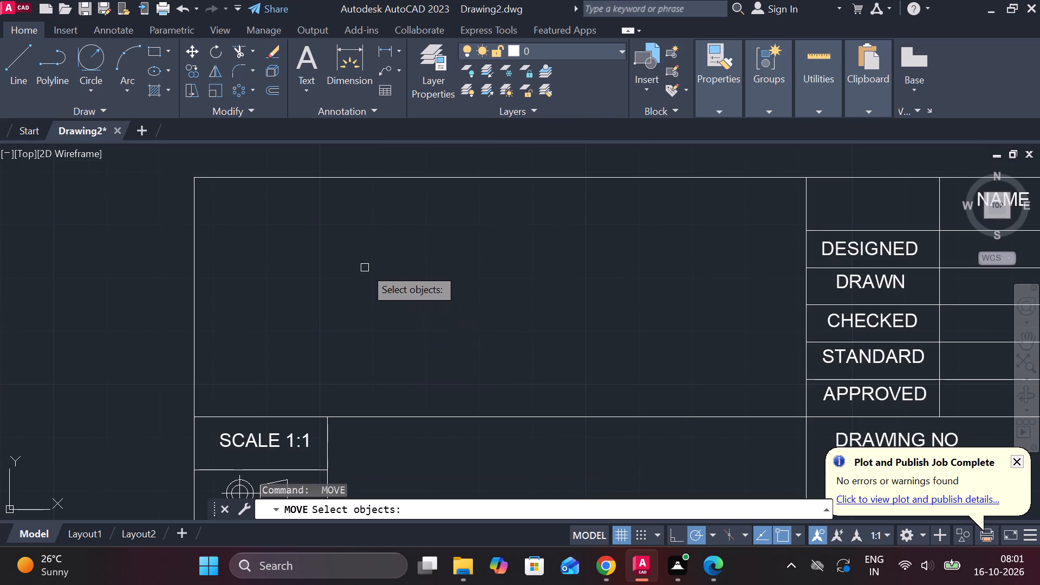
{"action": "key", "text": "Escape"}
{"action": "type", "text": "MT"}
{"action": "key", "text": "space"}
{"action": "left_click", "coordinate": [385, 252]}
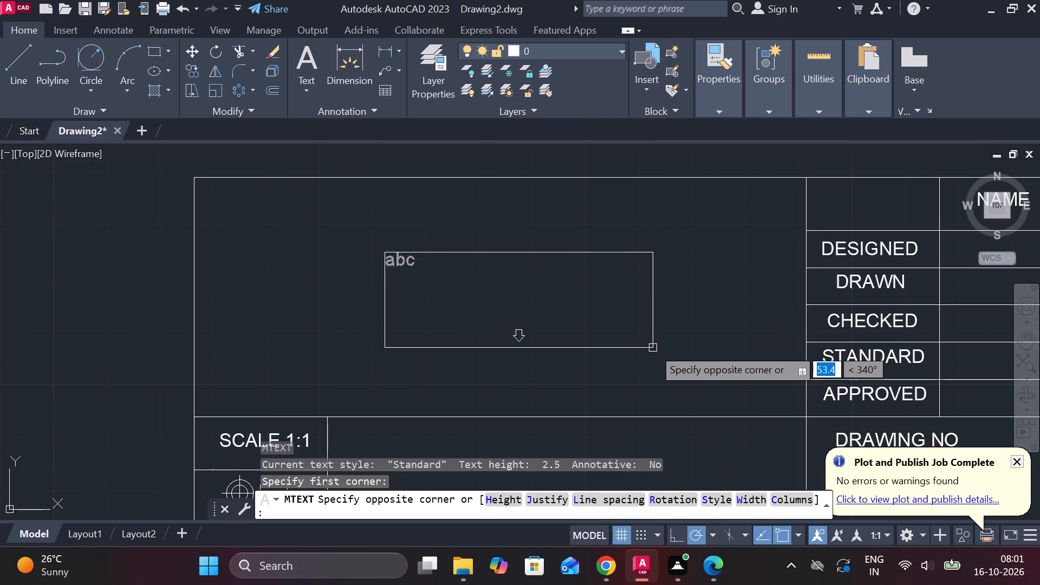
{"action": "left_click", "coordinate": [752, 315]}
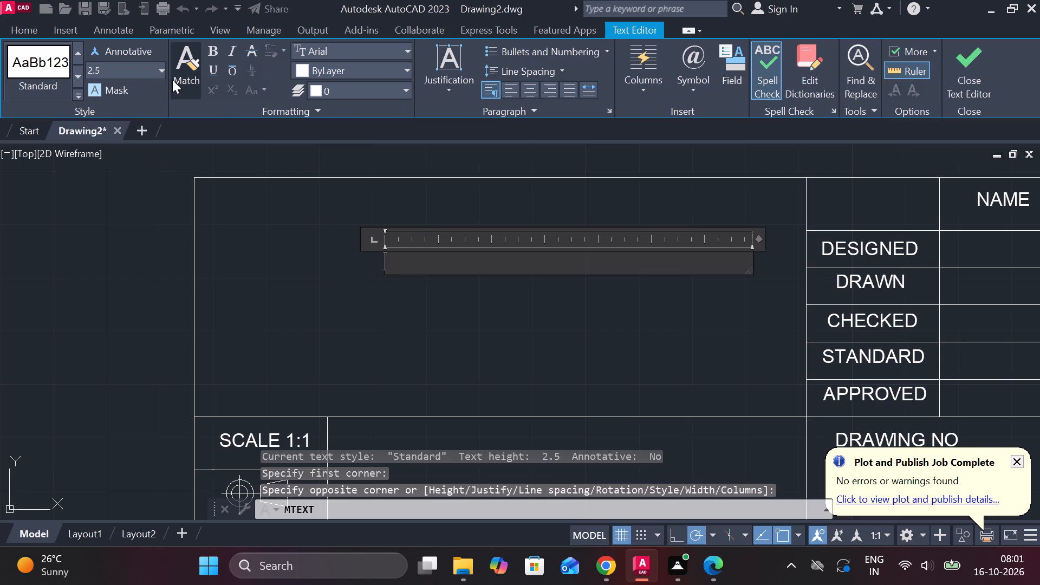
{"action": "left_click", "coordinate": [157, 77]}
{"action": "left_click", "coordinate": [157, 77]}
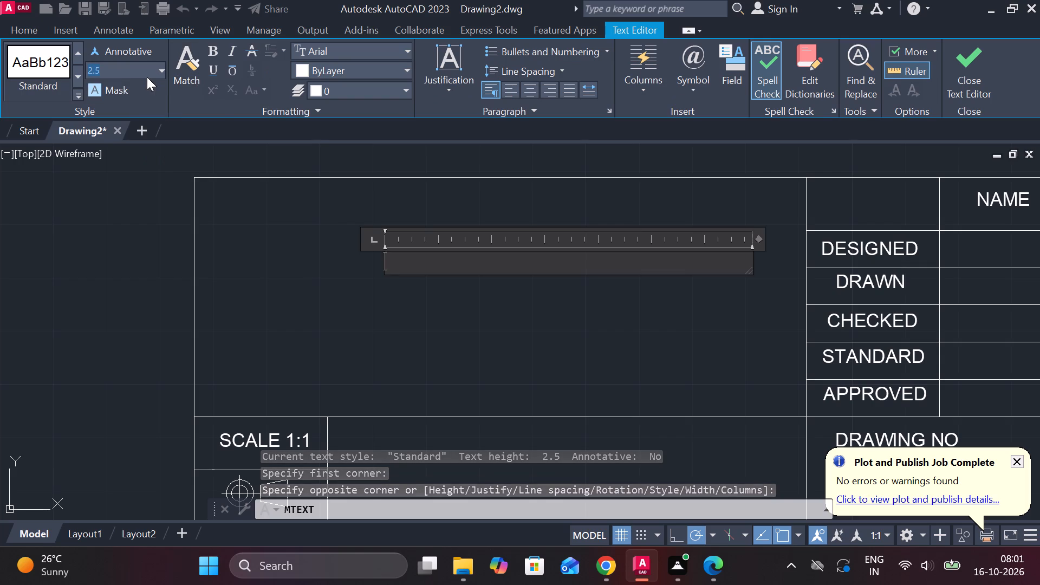
{"action": "key", "text": "1"}
{"action": "key", "text": "0"}
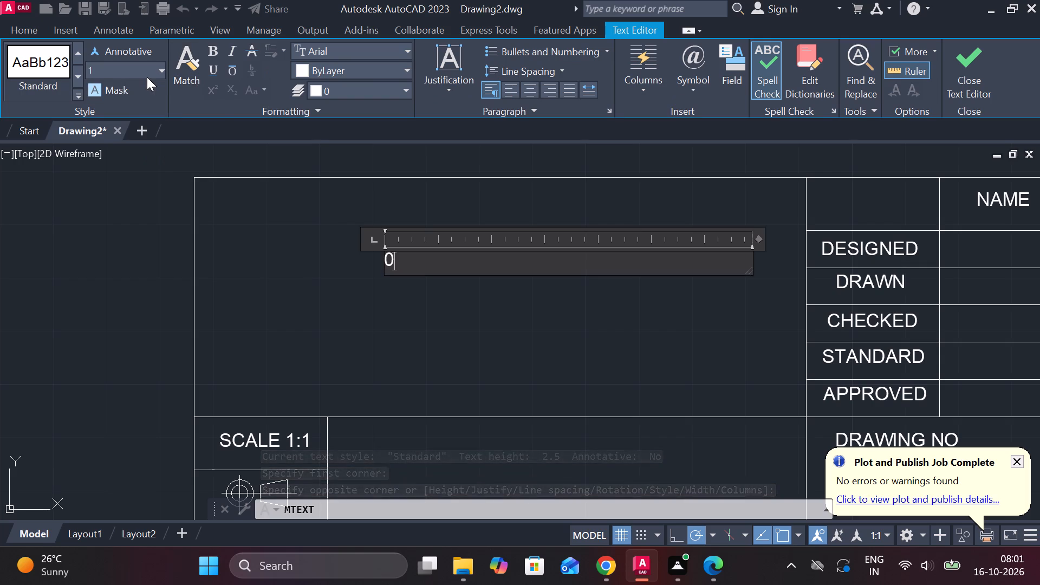
{"action": "key", "text": "BackSpace"}
{"action": "type", "text": "10"}
{"action": "key", "text": "BackSpace"}
{"action": "key", "text": "BackSpace"}
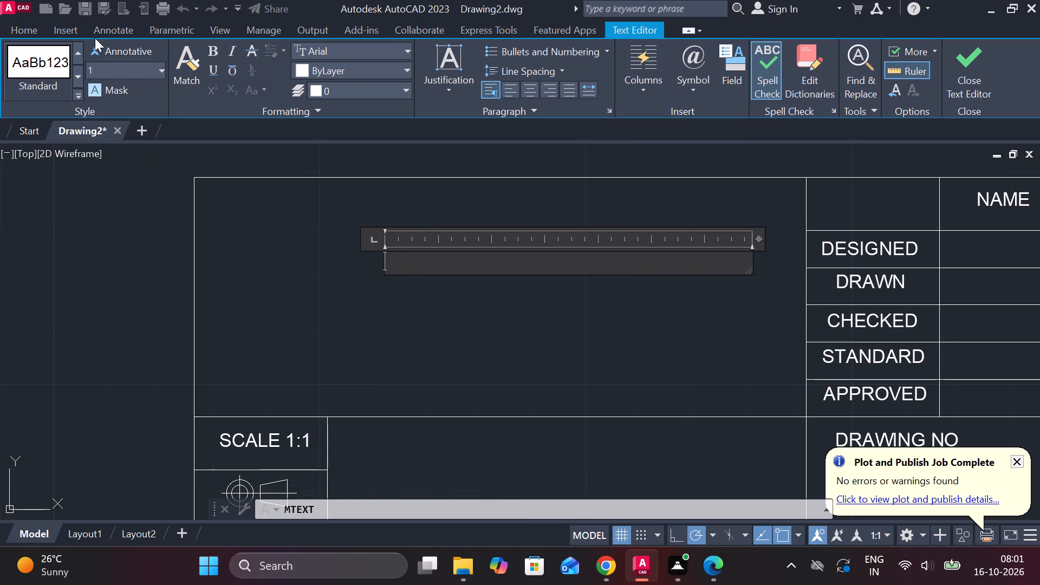
{"action": "double_click", "coordinate": [95, 69]}
{"action": "left_click_drag", "start_coordinate": [97, 69], "coordinate": [83, 69]}
{"action": "left_click", "coordinate": [83, 69]}
{"action": "left_click", "coordinate": [135, 70]}
{"action": "type", "text": "10"}
{"action": "key", "text": "Return"}
{"action": "key", "text": "a"}
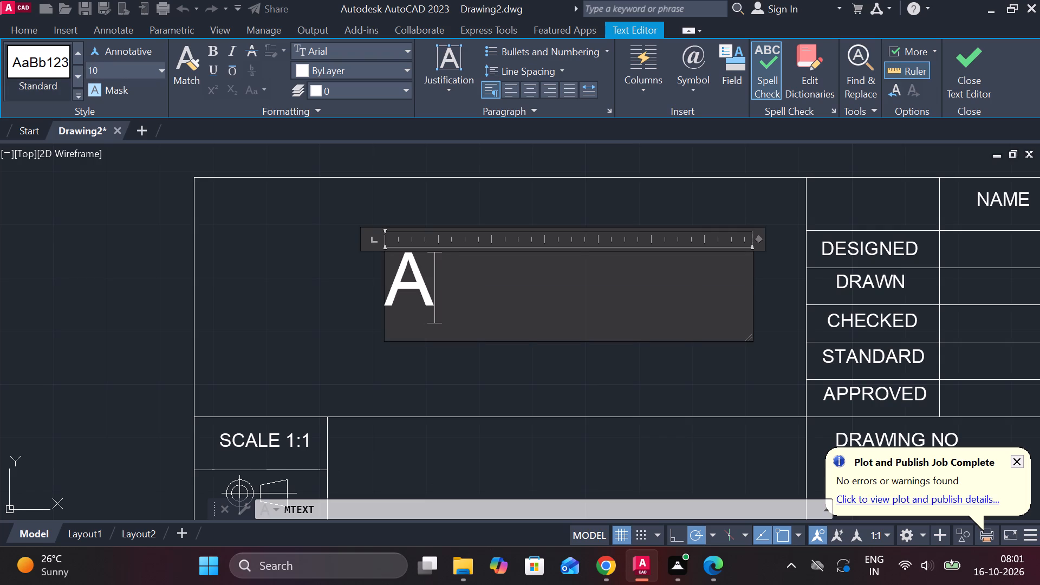
{"action": "type", "text": "UTO CAD"}
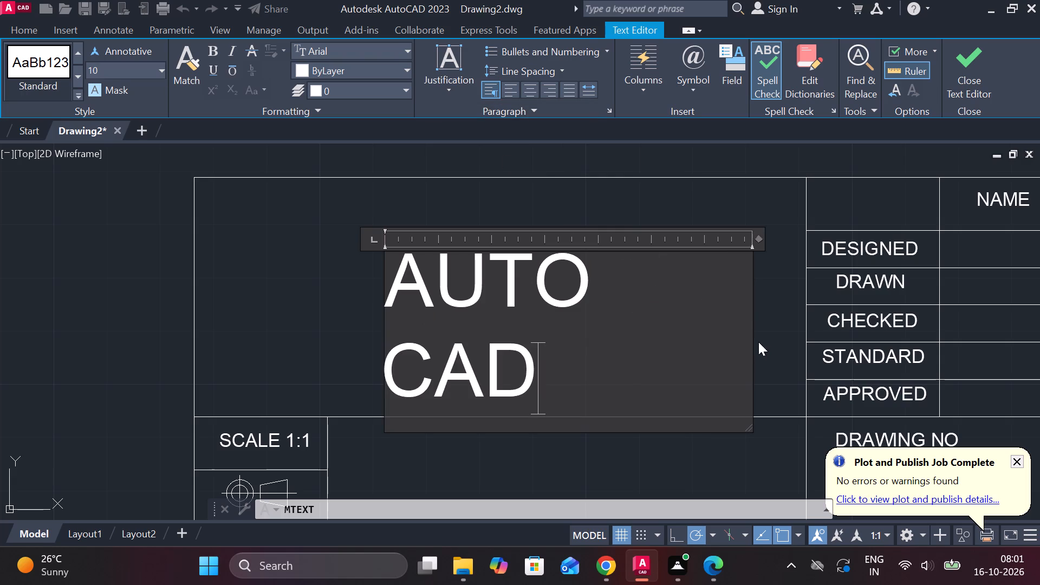
{"action": "left_click_drag", "start_coordinate": [750, 319], "coordinate": [777, 311]}
{"action": "left_click", "coordinate": [976, 83]}
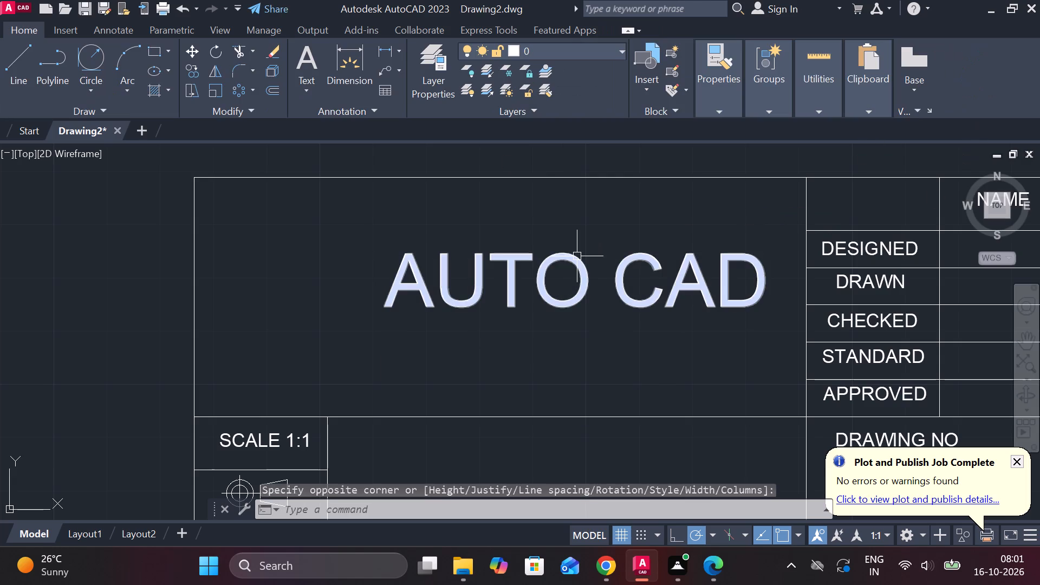
Move the AUTO CAD text left and slightly down, to the middle of its cell.
{"action": "left_click", "coordinate": [576, 256]}
{"action": "left_click", "coordinate": [383, 256]}
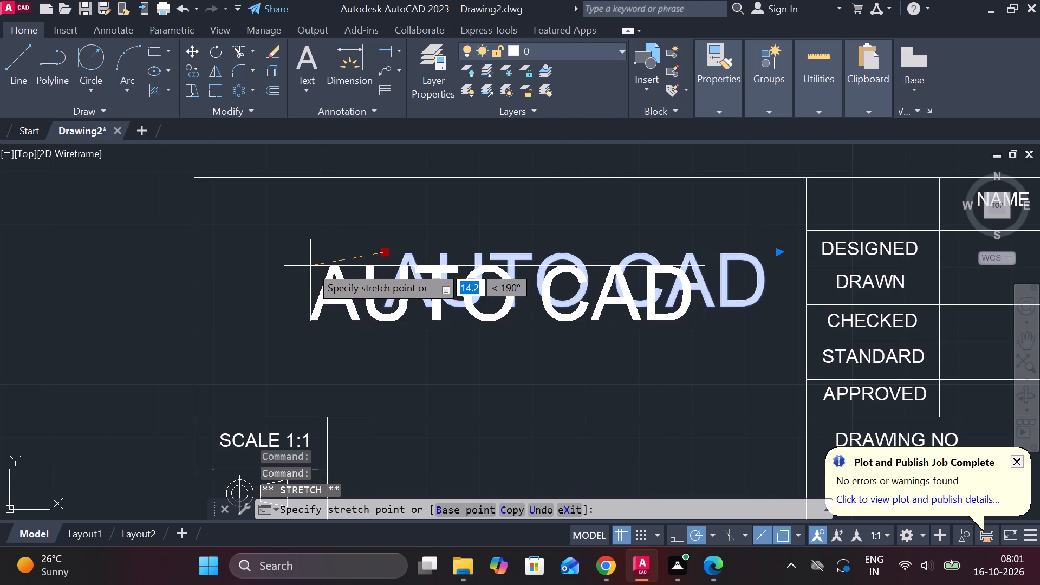
{"action": "left_click", "coordinate": [310, 266]}
{"action": "scroll", "coordinate": [434, 320], "scroll_direction": "down", "scroll_amount": 1}
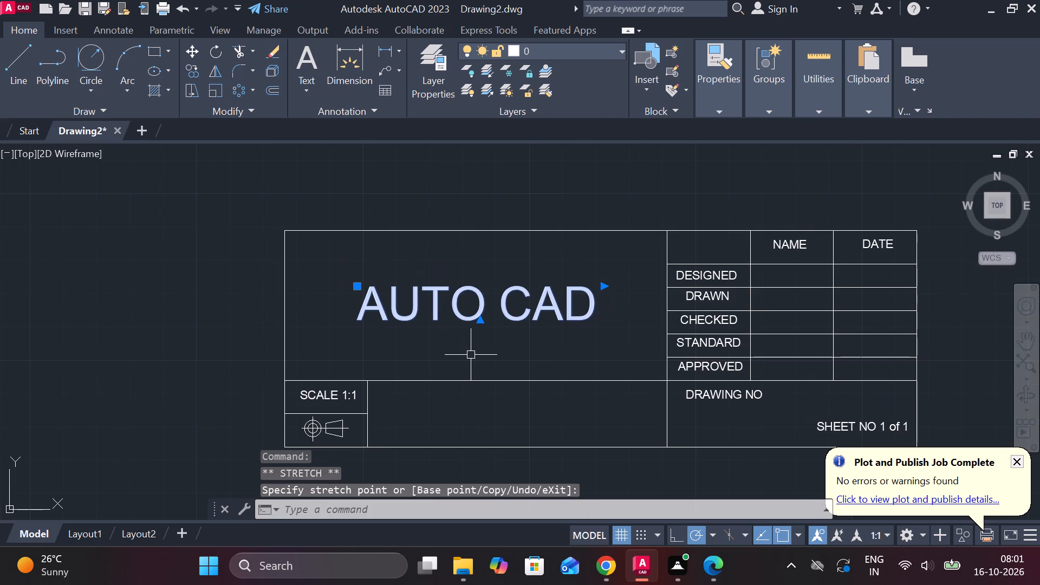
{"action": "middle_click_drag", "start_coordinate": [469, 355], "coordinate": [464, 255]}
{"action": "key", "text": "Escape"}
Add centred multiline text TITLE at height 2.5 in the upper part of the blank cell beside SCALE 1:1.
{"action": "scroll", "coordinate": [420, 297], "scroll_direction": "up", "scroll_amount": 2}
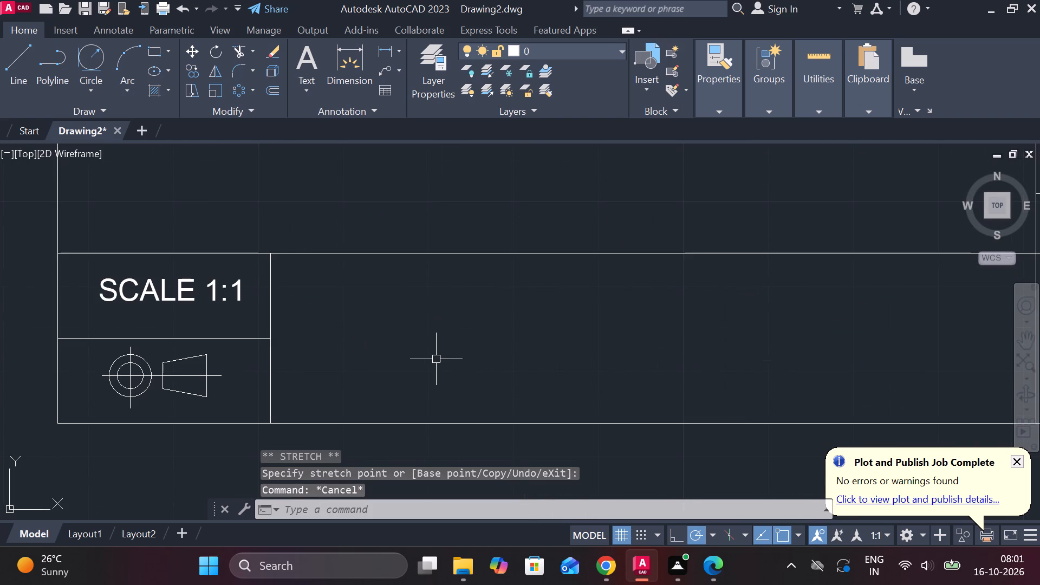
{"action": "key", "text": "space"}
{"action": "left_click", "coordinate": [310, 285]}
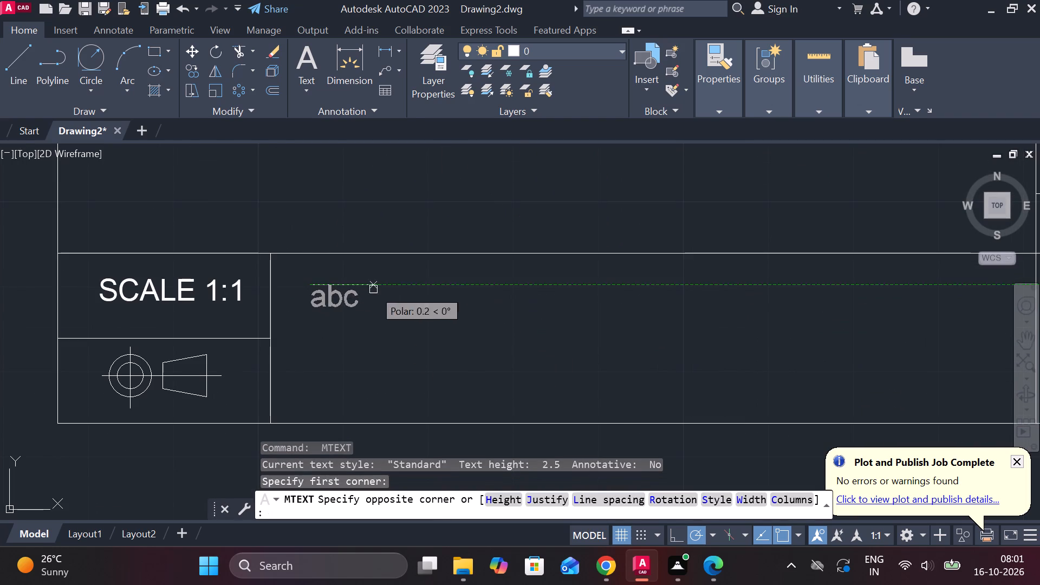
{"action": "left_click", "coordinate": [469, 318]}
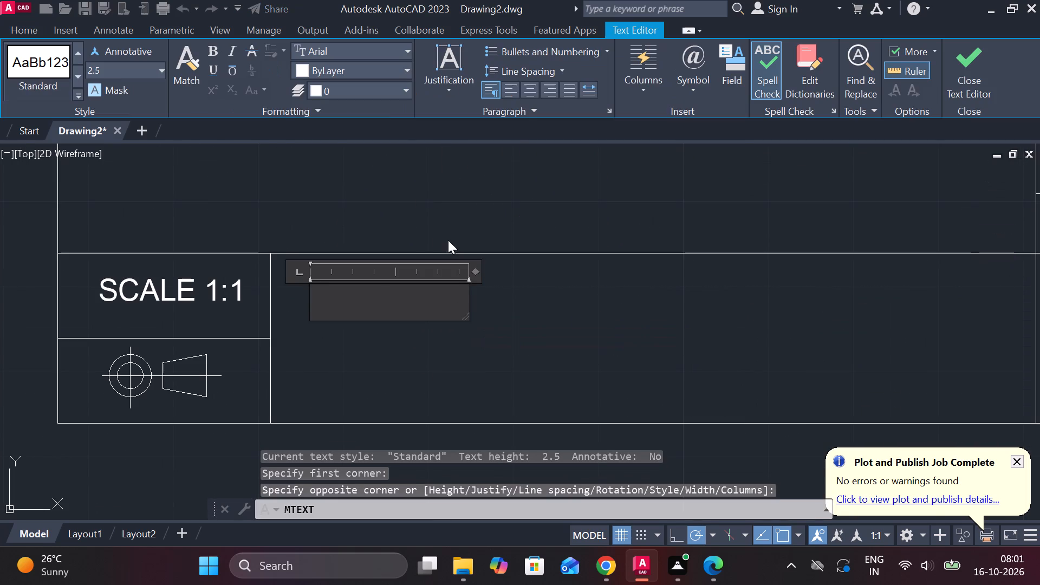
{"action": "double_click", "coordinate": [537, 86]}
{"action": "left_click", "coordinate": [523, 97]}
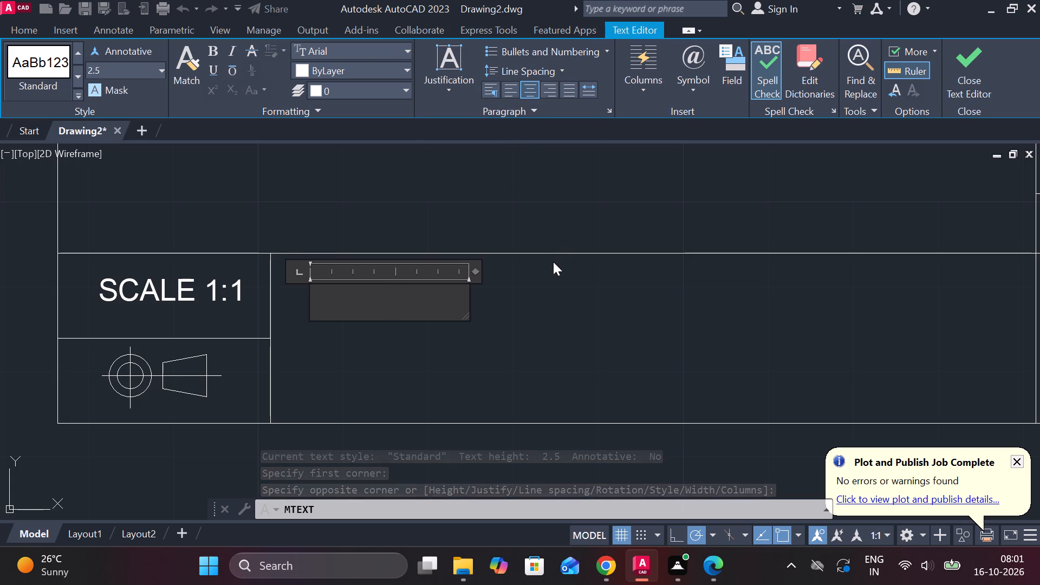
{"action": "type", "text": "TI"}
{"action": "type", "text": "TLE"}
{"action": "left_click", "coordinate": [963, 100]}
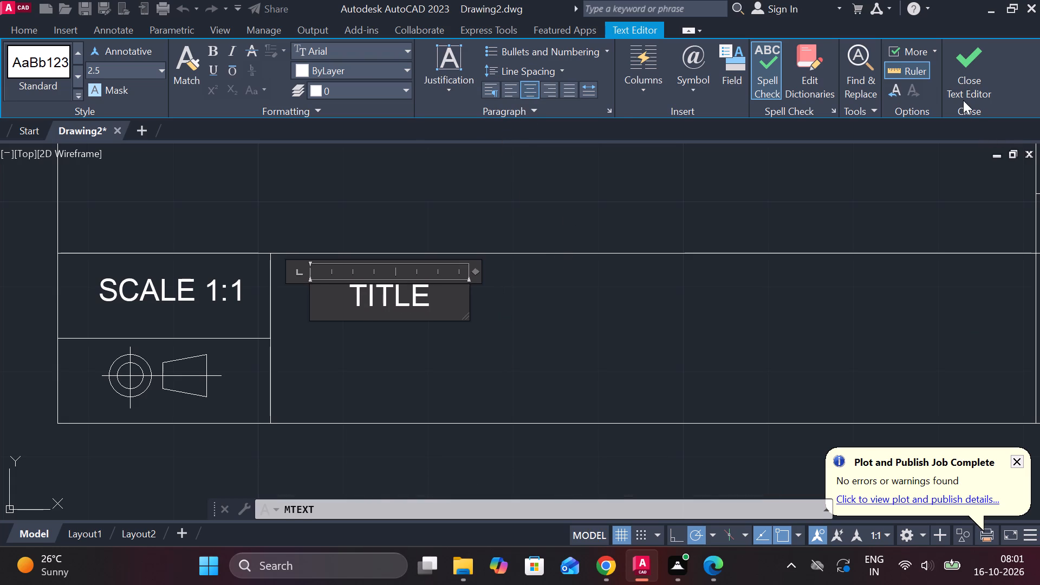
{"action": "left_click", "coordinate": [958, 67]}
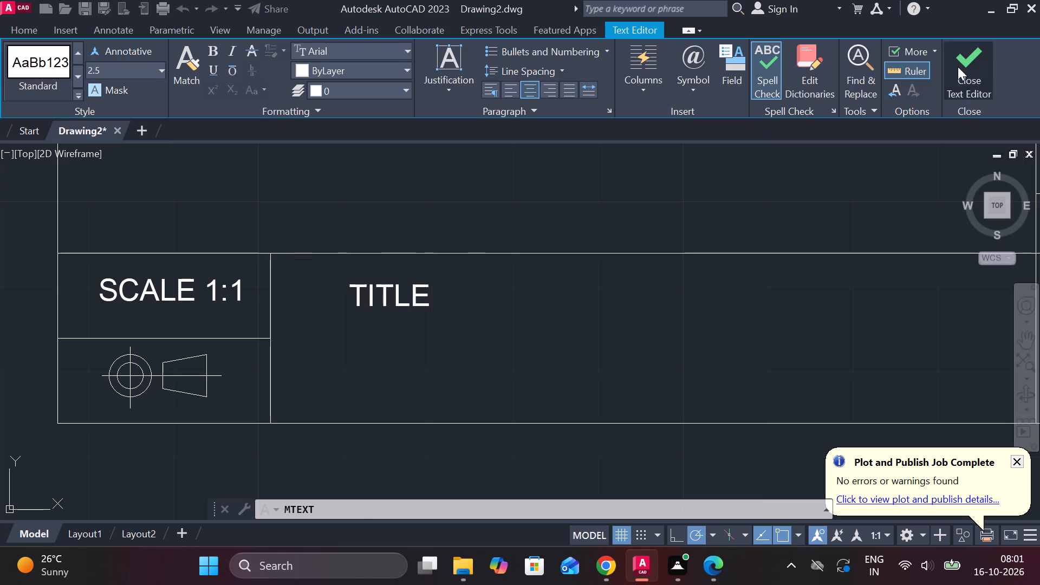
Add centred multiline text MOUNTING BRACKET at height 2.5 in the same cell, below and to the right of TITLE.
{"action": "key", "text": "space"}
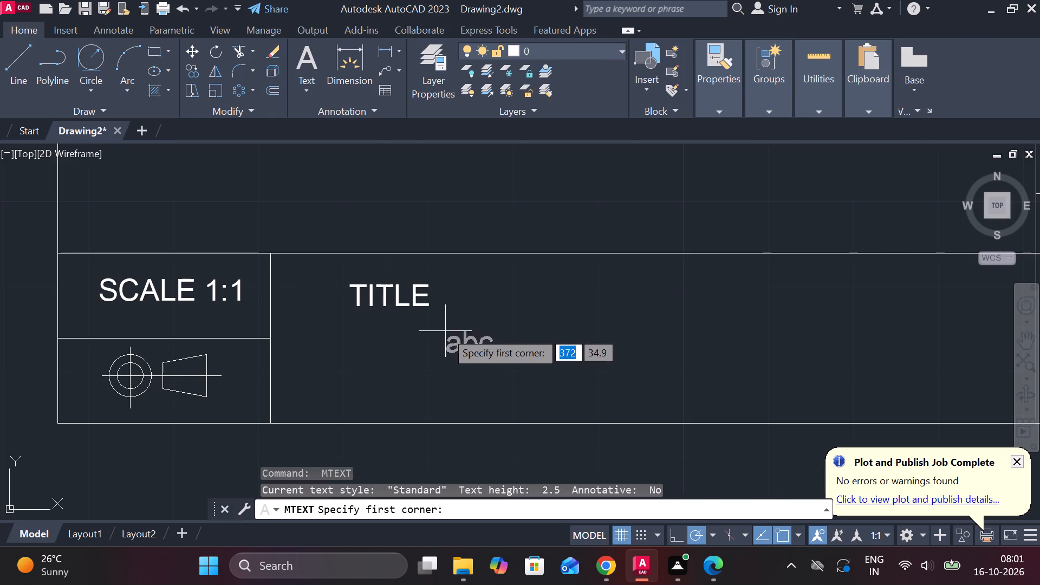
{"action": "scroll", "coordinate": [445, 331], "scroll_direction": "down", "scroll_amount": 2}
{"action": "scroll", "coordinate": [453, 330], "scroll_direction": "up", "scroll_amount": 3}
{"action": "left_click", "coordinate": [435, 329]}
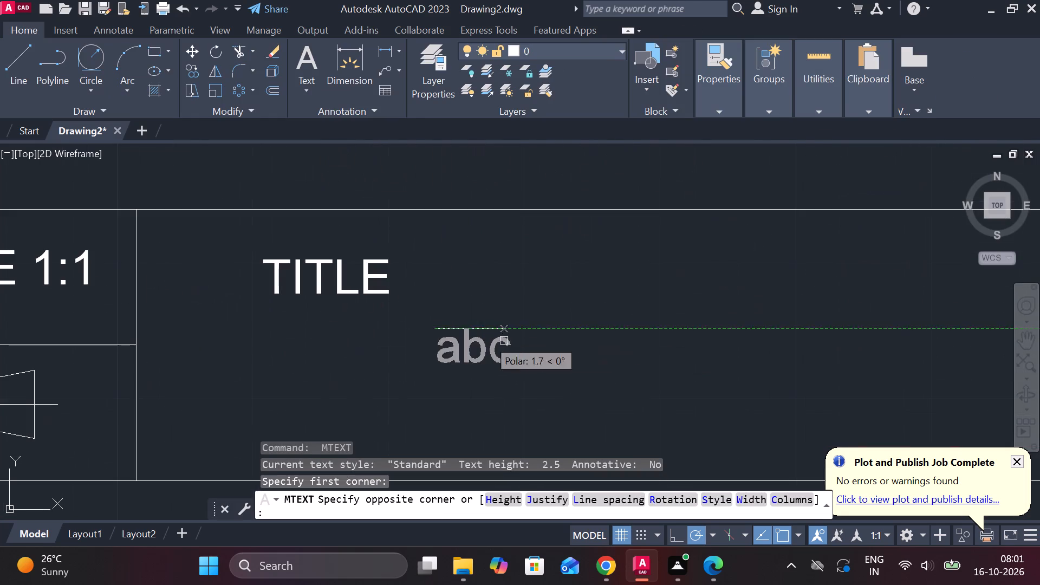
{"action": "scroll", "coordinate": [527, 342], "scroll_direction": "down", "scroll_amount": 2}
{"action": "double_click", "coordinate": [783, 366]}
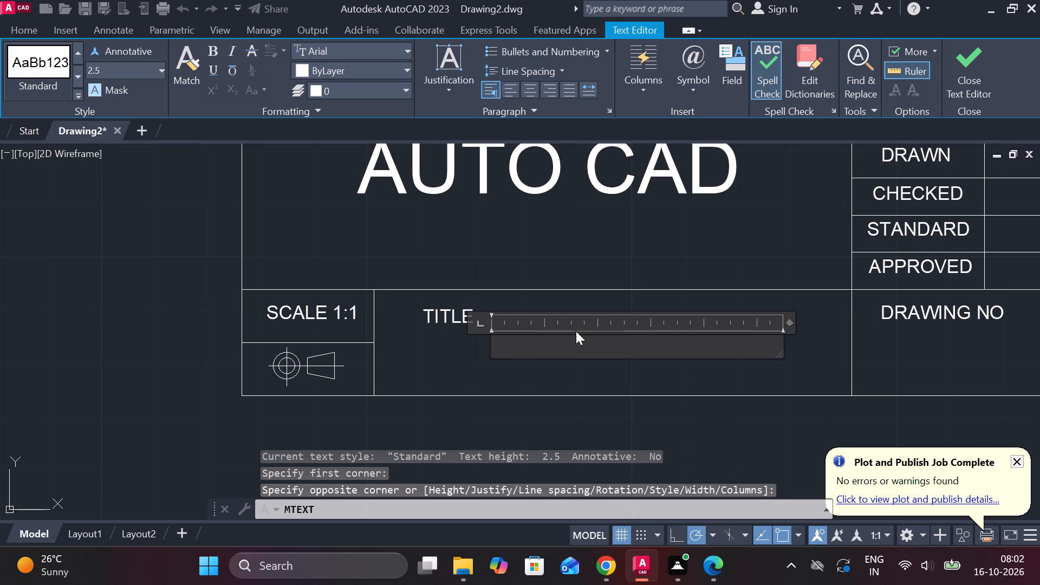
{"action": "left_click", "coordinate": [531, 90]}
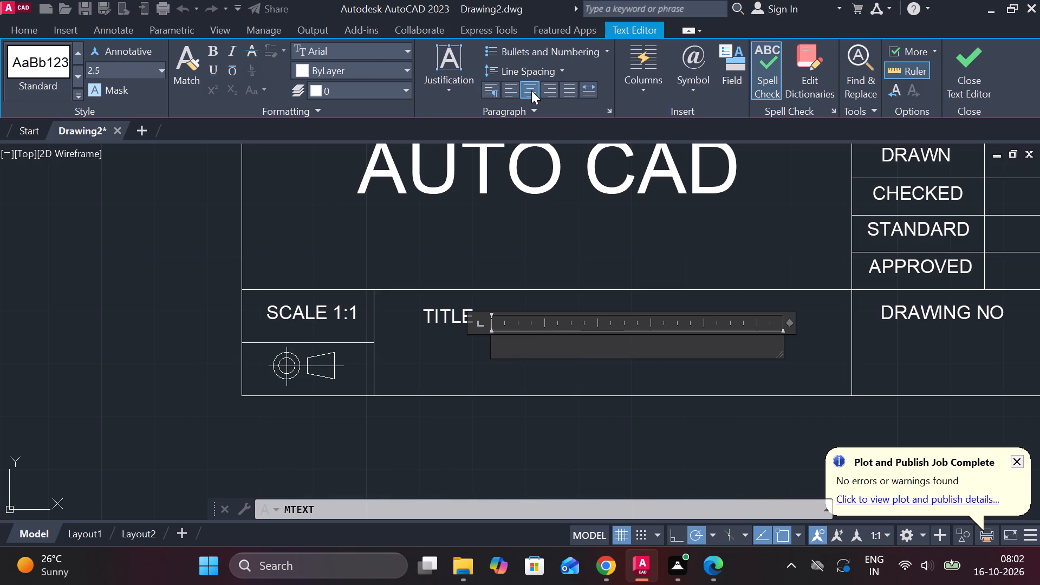
{"action": "key", "text": "m"}
{"action": "scroll", "coordinate": [671, 340], "scroll_direction": "down", "scroll_amount": 1}
{"action": "type", "text": "MOUNTING"}
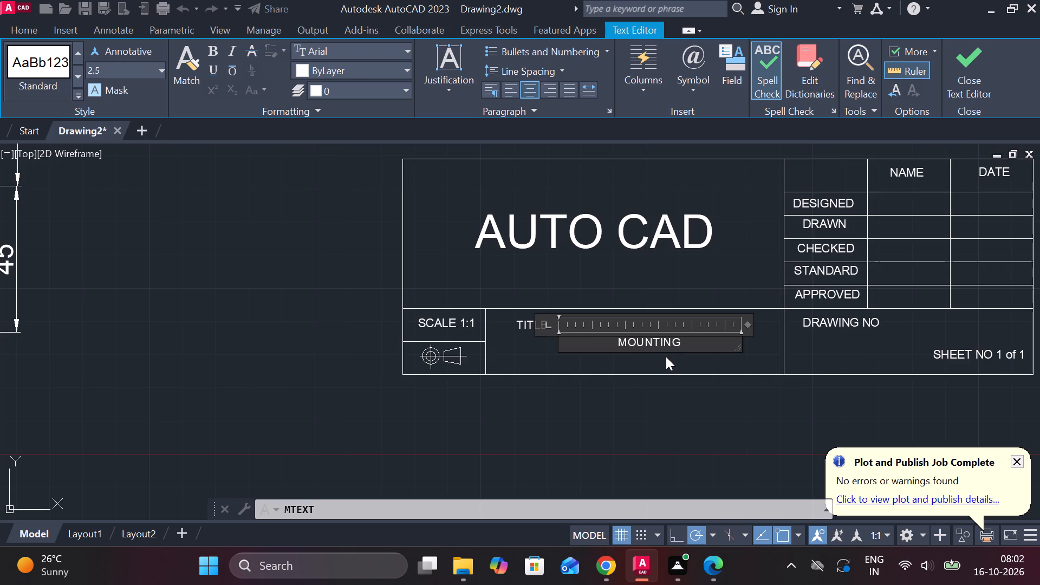
{"action": "key", "text": "space"}
{"action": "type", "text": "BRACKET"}
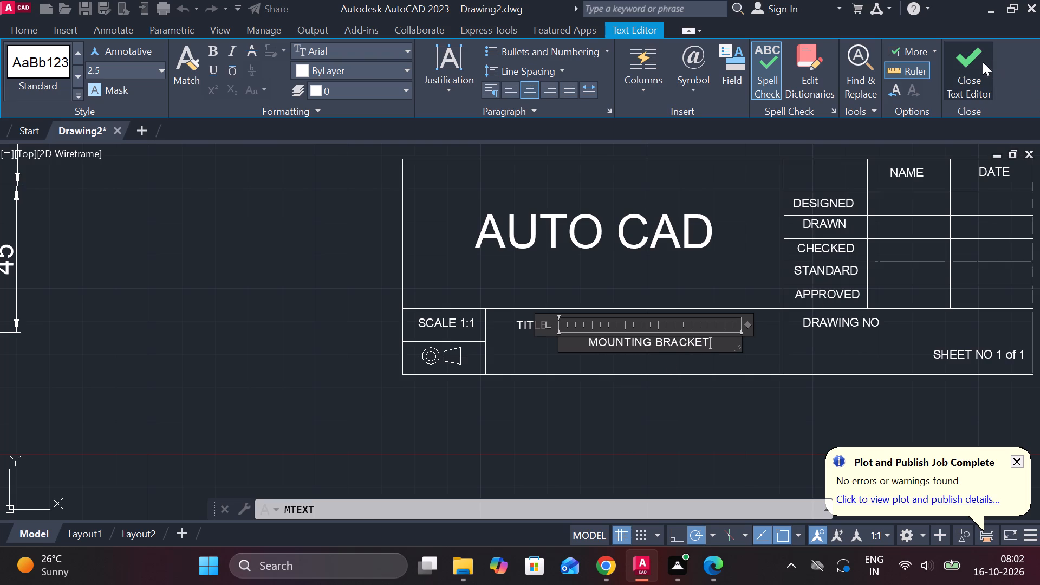
{"action": "left_click", "coordinate": [978, 63]}
Move the entire title block about 125 units down and to the left, to just below and right of the part drawing.
{"action": "scroll", "coordinate": [629, 342], "scroll_direction": "up", "scroll_amount": 1}
{"action": "scroll", "coordinate": [629, 346], "scroll_direction": "down", "scroll_amount": 1}
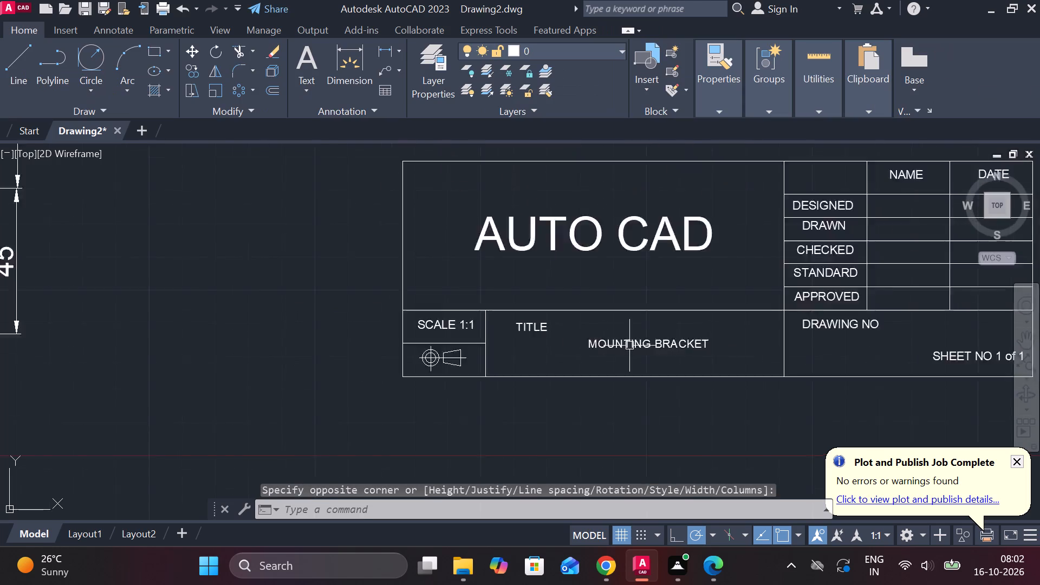
{"action": "scroll", "coordinate": [629, 346], "scroll_direction": "down", "scroll_amount": 1}
{"action": "double_click", "coordinate": [455, 181]}
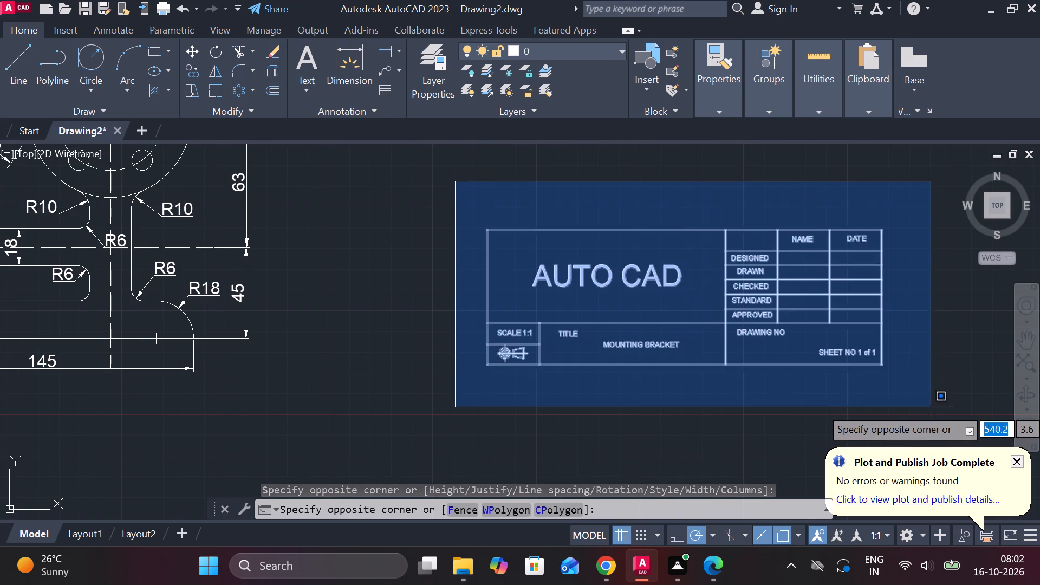
{"action": "left_click", "coordinate": [931, 407]}
{"action": "key", "text": "m"}
{"action": "key", "text": "Return"}
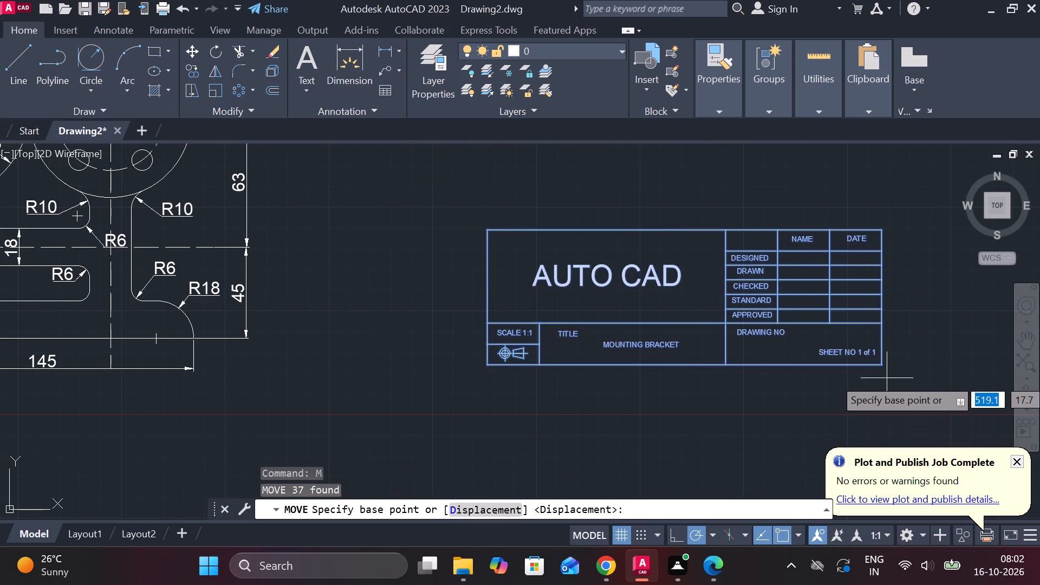
{"action": "left_click", "coordinate": [884, 372]}
{"action": "middle_click", "coordinate": [781, 426]}
{"action": "scroll", "coordinate": [777, 411], "scroll_direction": "down", "scroll_amount": 2}
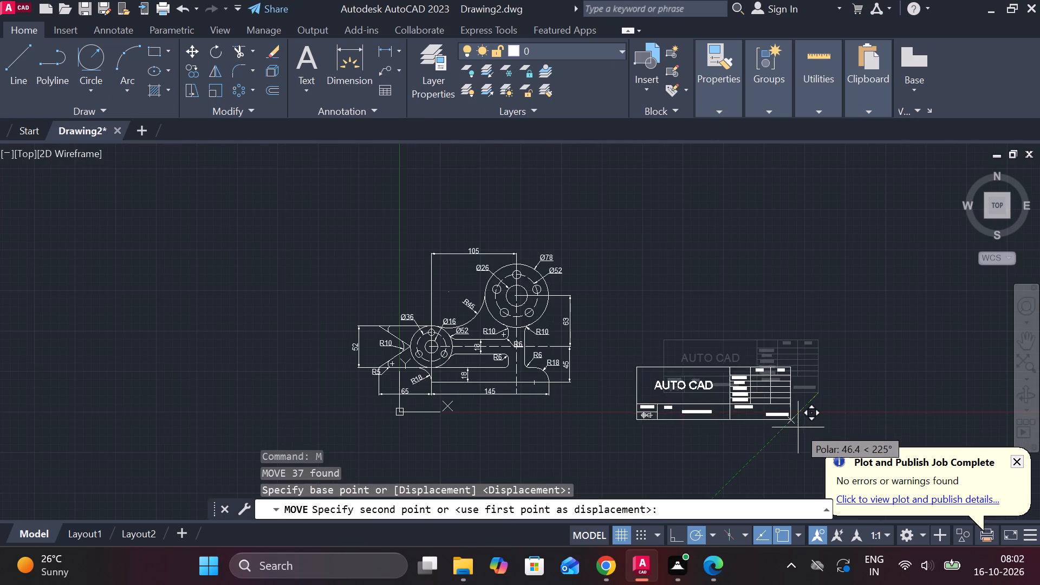
{"action": "scroll", "coordinate": [764, 433], "scroll_direction": "up", "scroll_amount": 1}
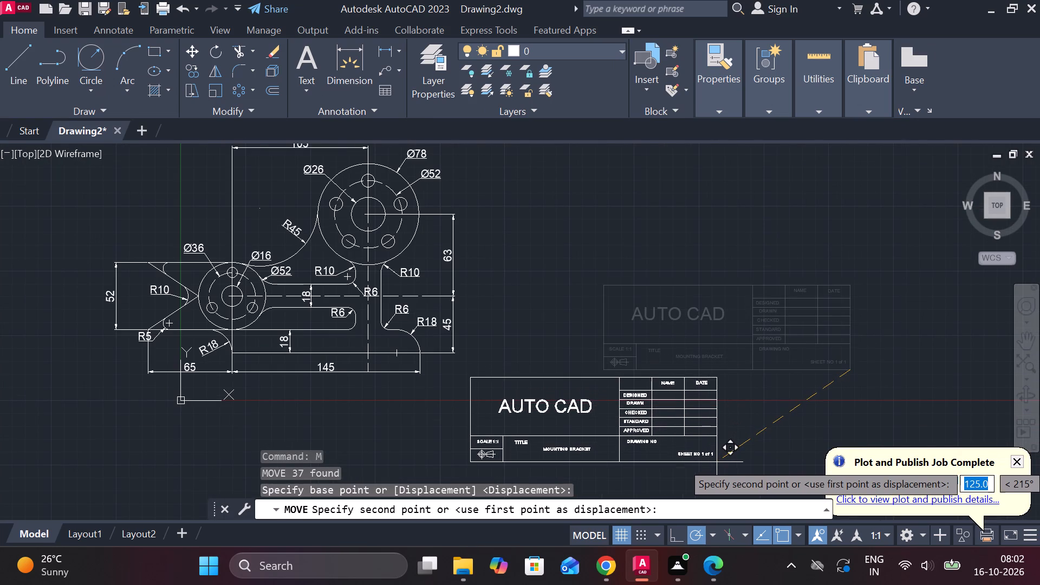
{"action": "left_click", "coordinate": [717, 463]}
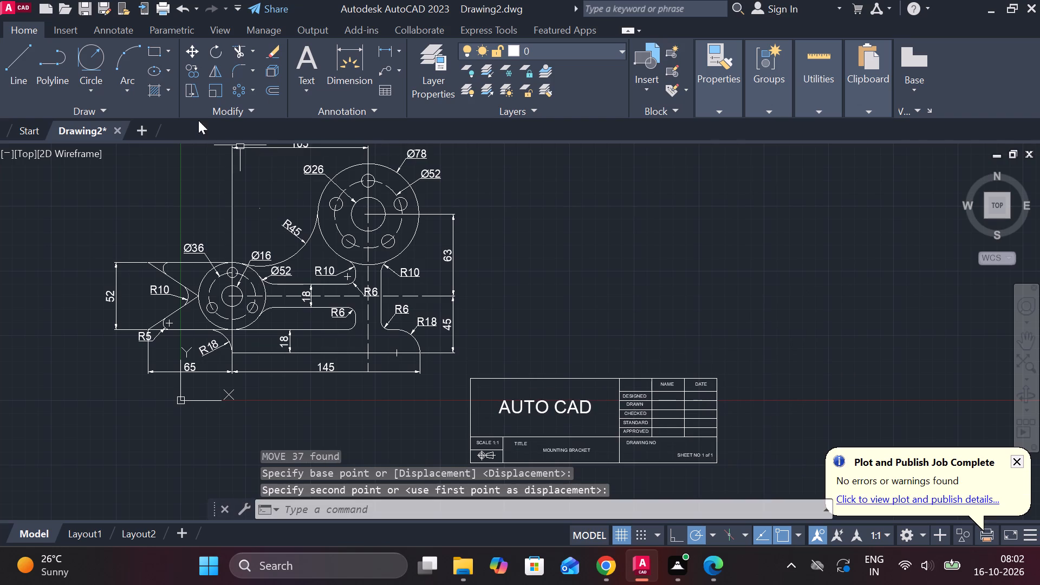
Draw a rectangular border from the title block's lower-right corner to above and left of the part, enclosing the whole drawing.
{"action": "left_click", "coordinate": [154, 50]}
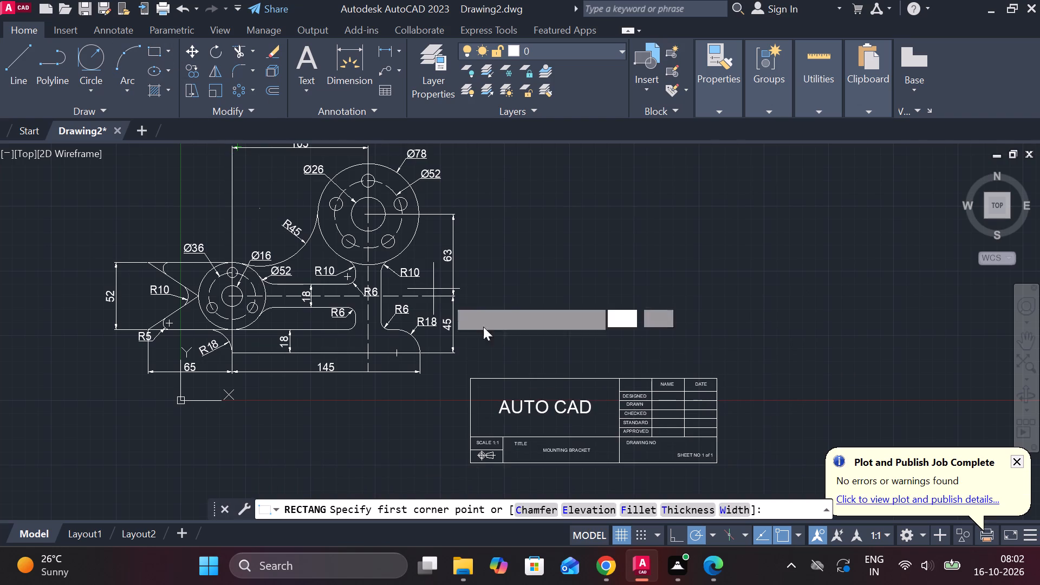
{"action": "left_click", "coordinate": [714, 460]}
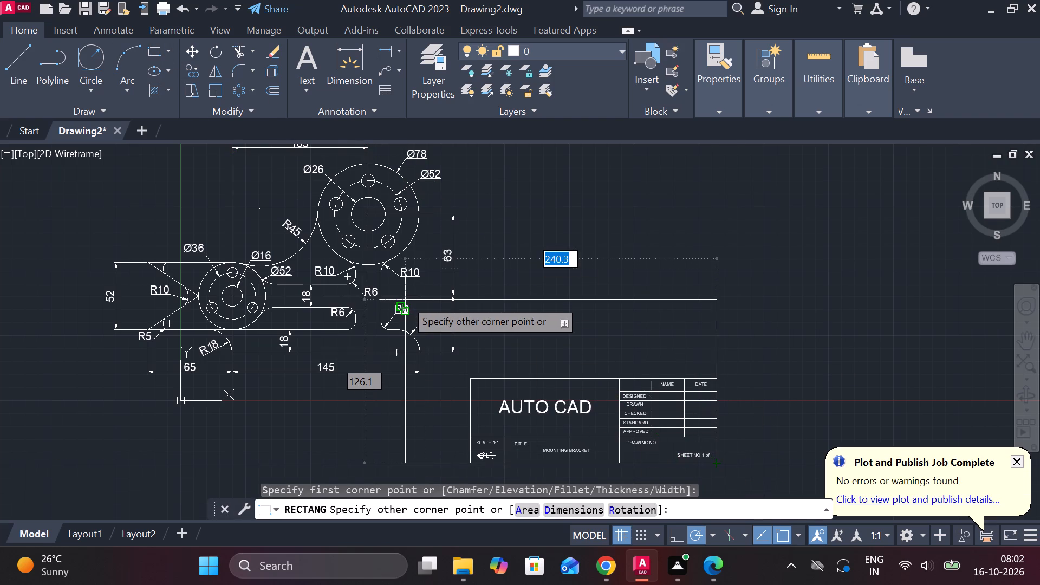
{"action": "scroll", "coordinate": [405, 300], "scroll_direction": "down", "scroll_amount": 1}
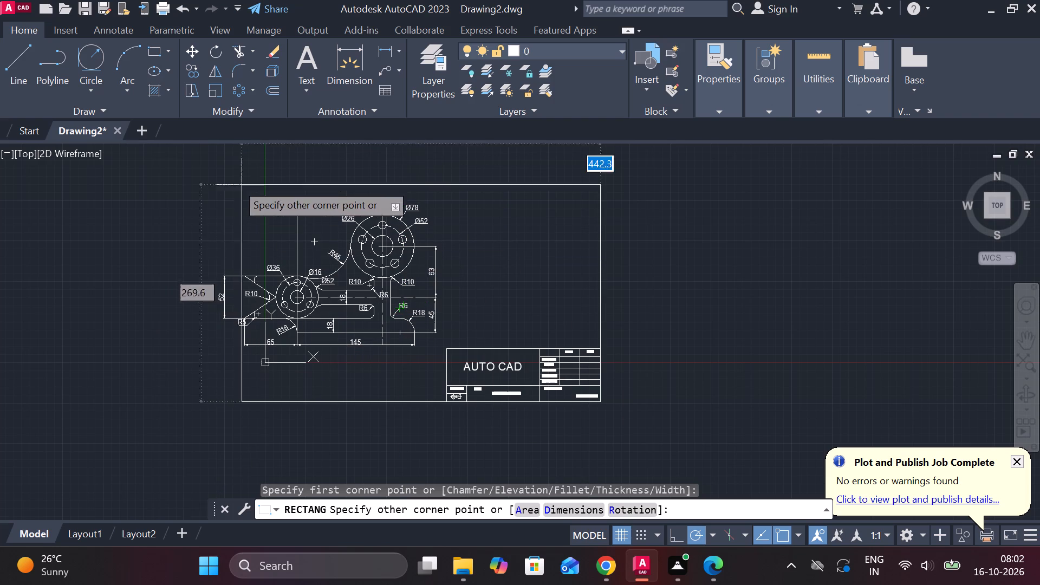
{"action": "left_click", "coordinate": [195, 177]}
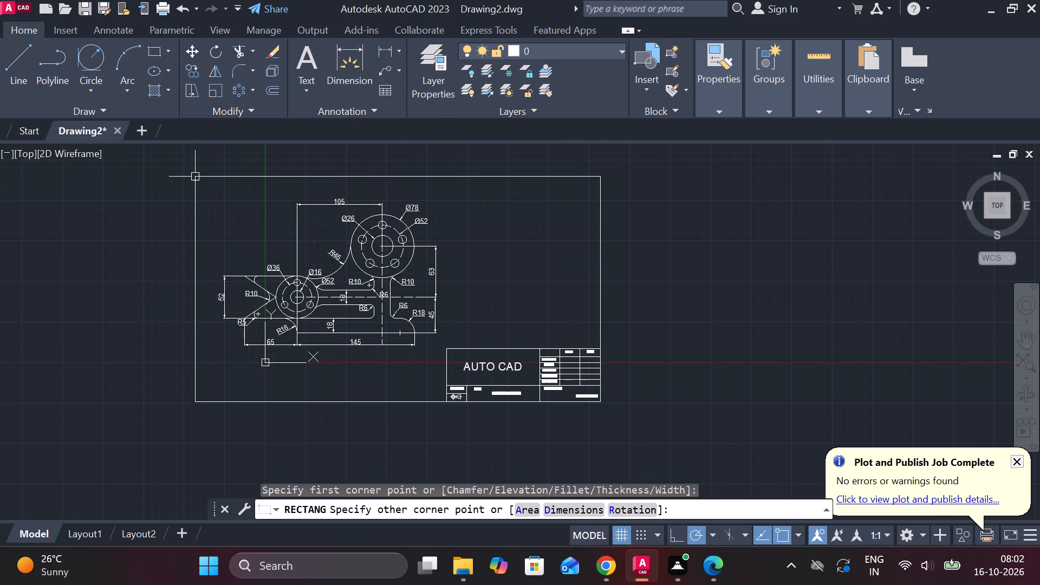
Save the drawing in Documents as MOUNTING BRACKET in AutoCAD 2018 format.
{"action": "key", "text": "ctrl+s"}
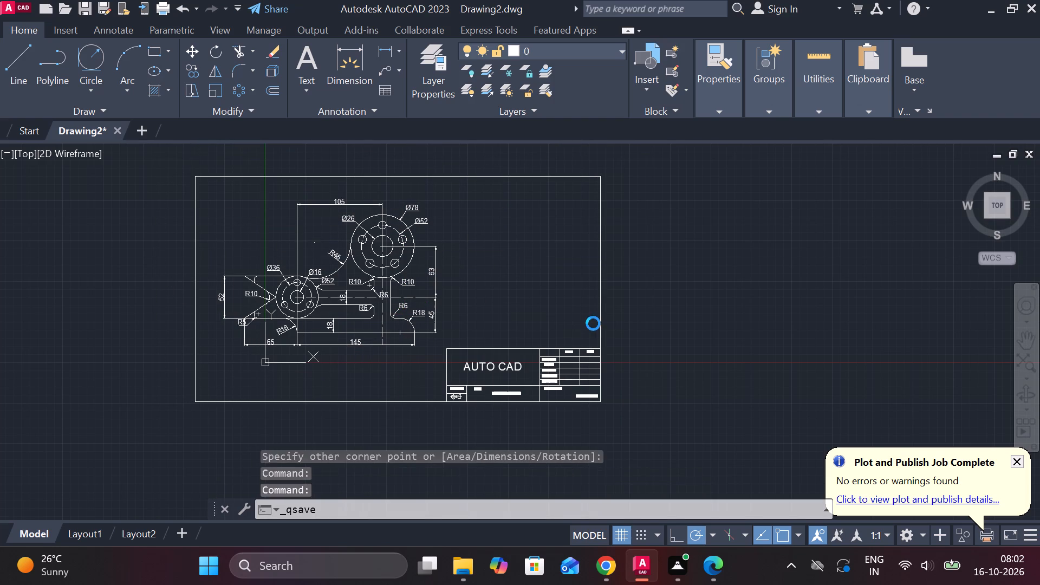
{"action": "type", "text": "MOUNTING BRACKET"}
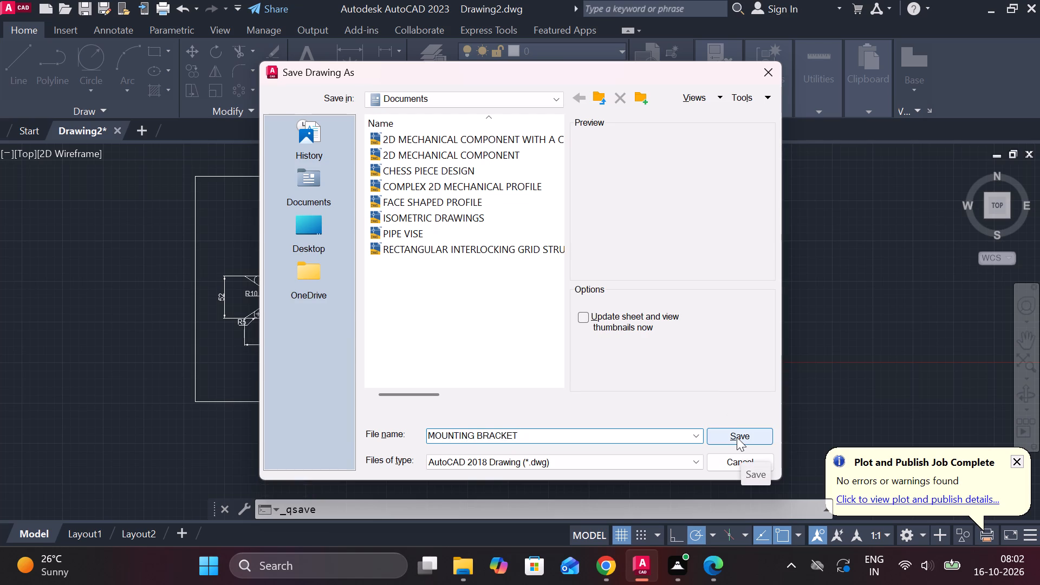
{"action": "left_click", "coordinate": [736, 435]}
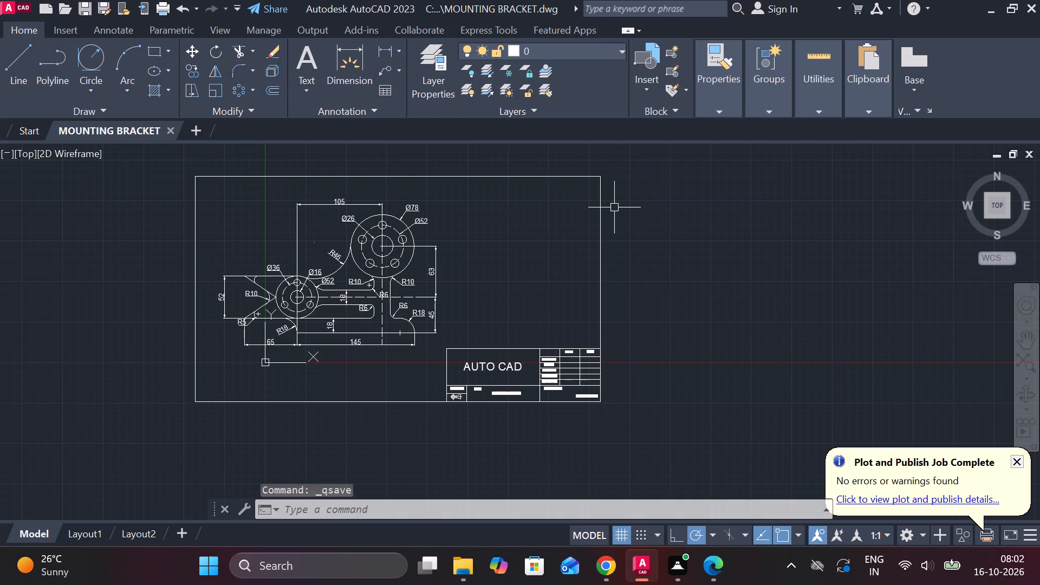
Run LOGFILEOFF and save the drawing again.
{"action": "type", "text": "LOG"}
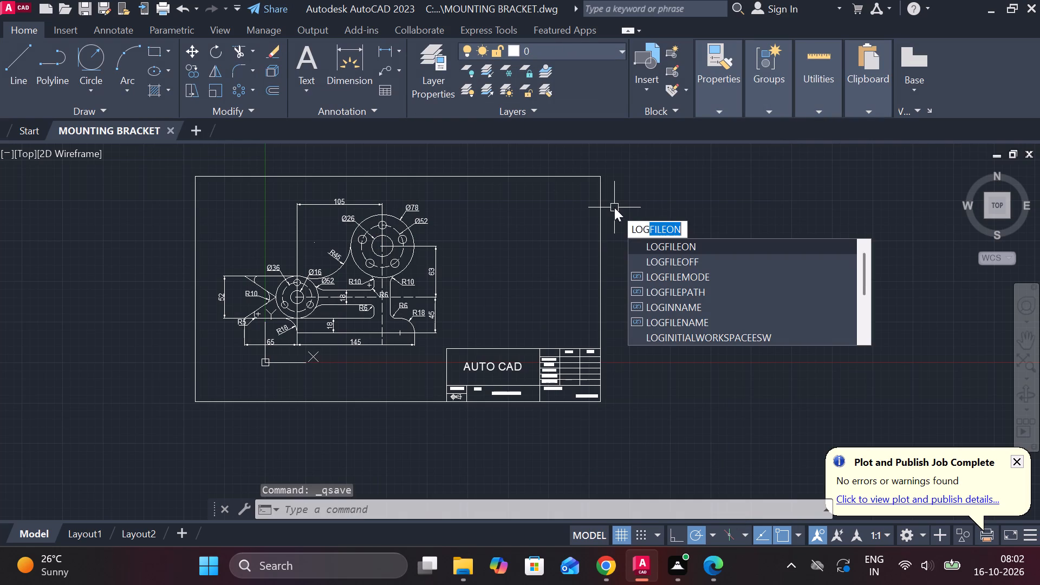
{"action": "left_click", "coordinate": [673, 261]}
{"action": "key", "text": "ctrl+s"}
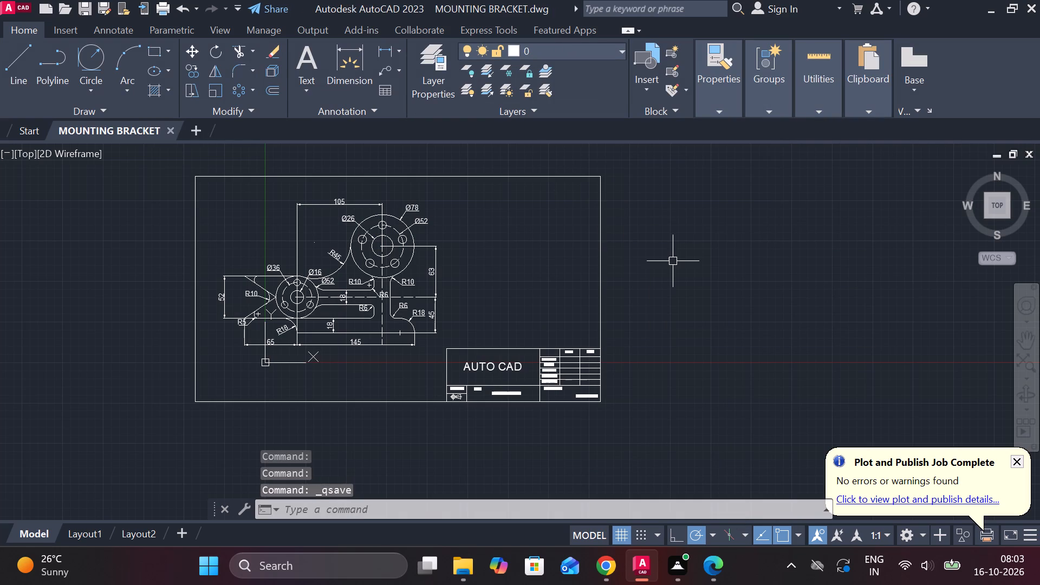
Start a plot with the DWG To PDF.pc3 plotter and set the drawing orientation to Landscape.
{"action": "type", "text": "PLOT"}
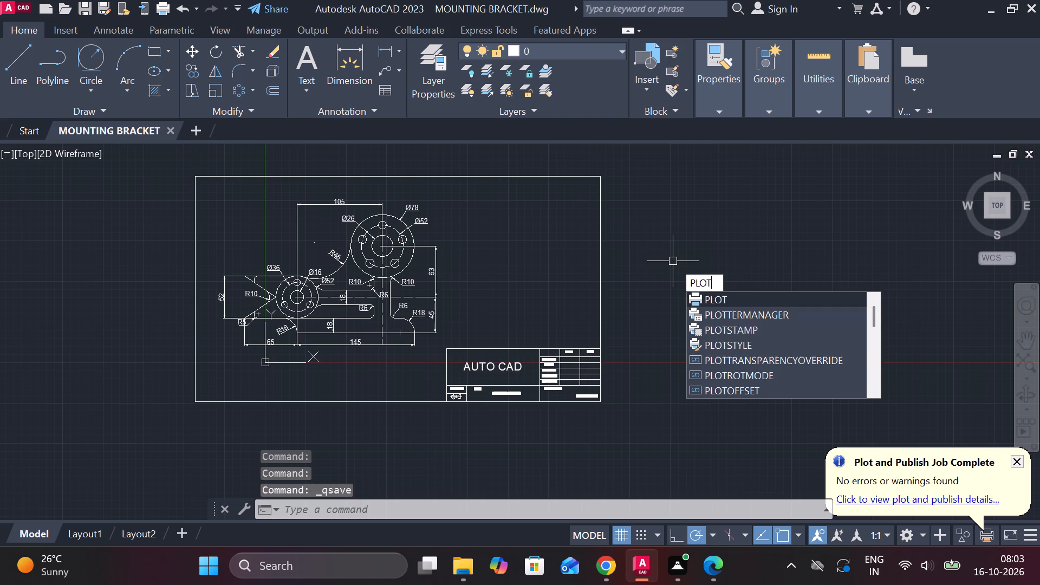
{"action": "key", "text": "Return"}
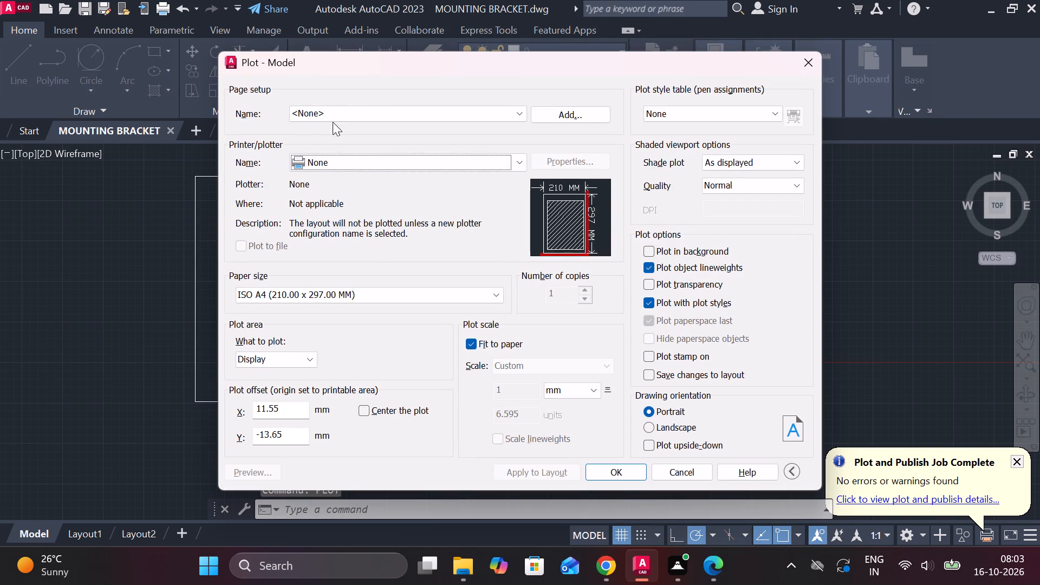
{"action": "left_click", "coordinate": [381, 164]}
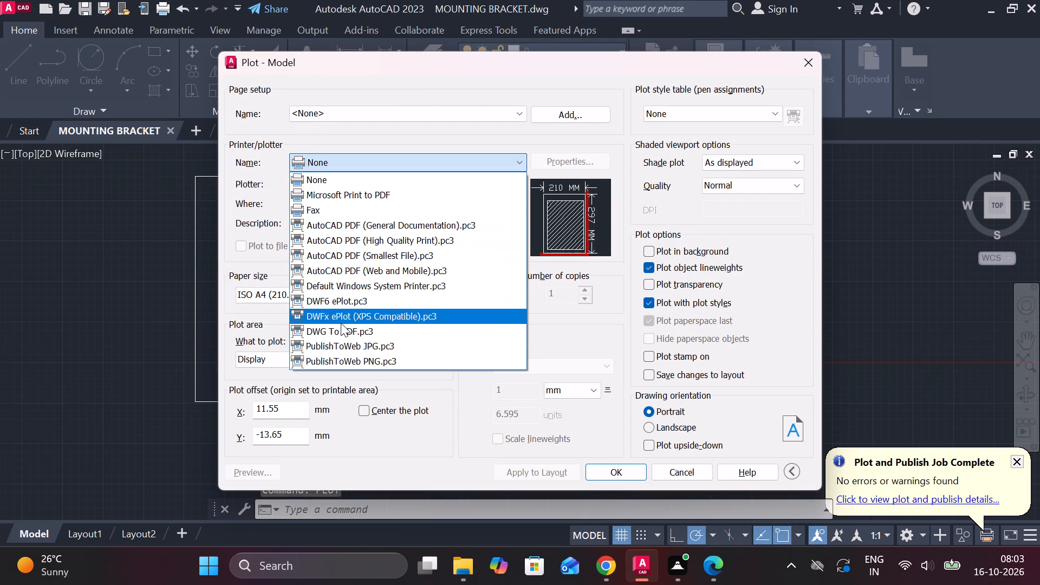
{"action": "left_click", "coordinate": [350, 326]}
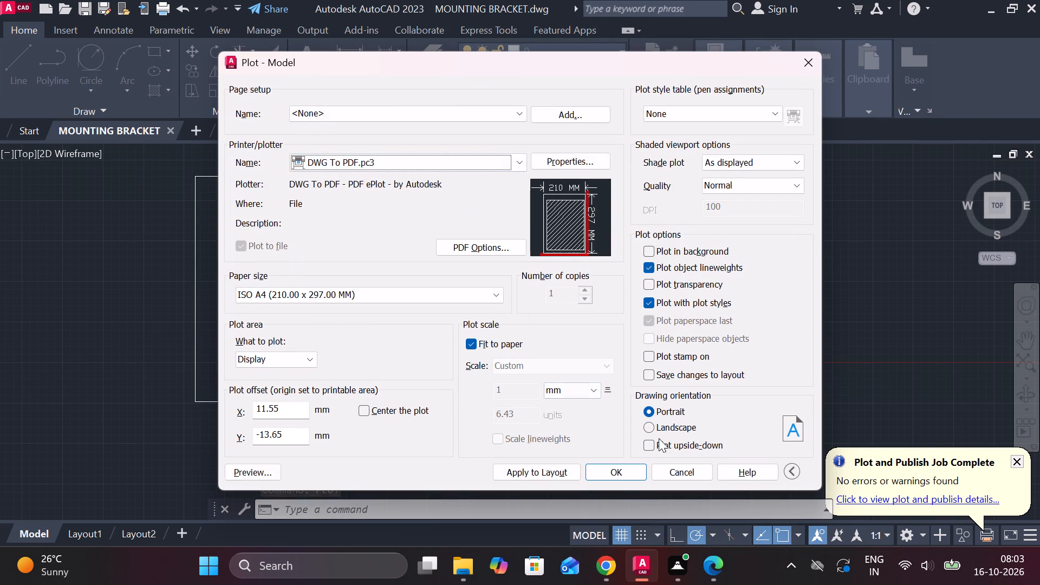
{"action": "left_click", "coordinate": [647, 428]}
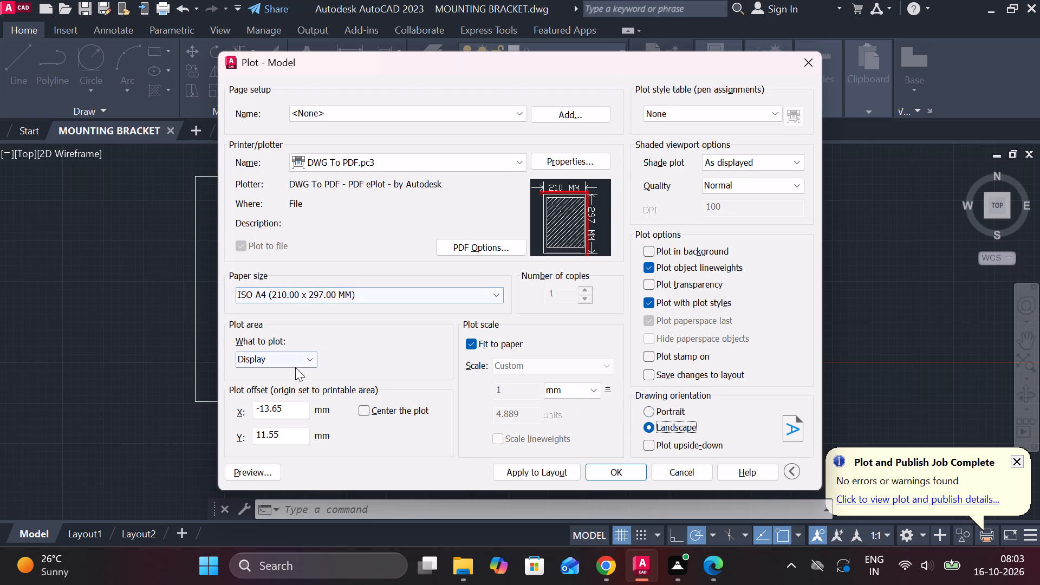
Set the plot area to Window, spanning from the border's lower-right corner to just outside its upper-left corner.
{"action": "left_click", "coordinate": [295, 367]}
{"action": "left_click", "coordinate": [259, 402]}
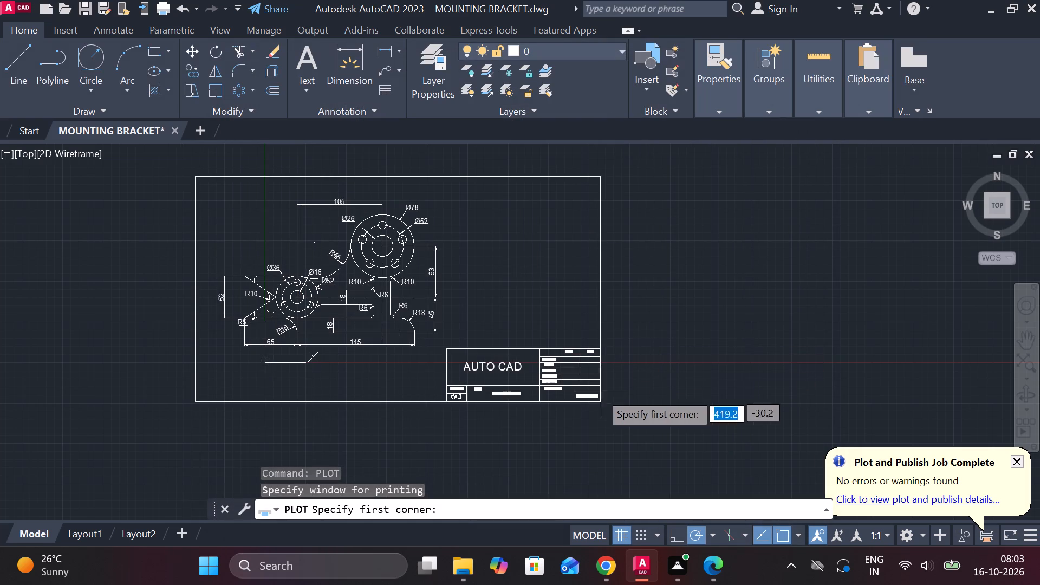
{"action": "scroll", "coordinate": [608, 398], "scroll_direction": "up", "scroll_amount": 2}
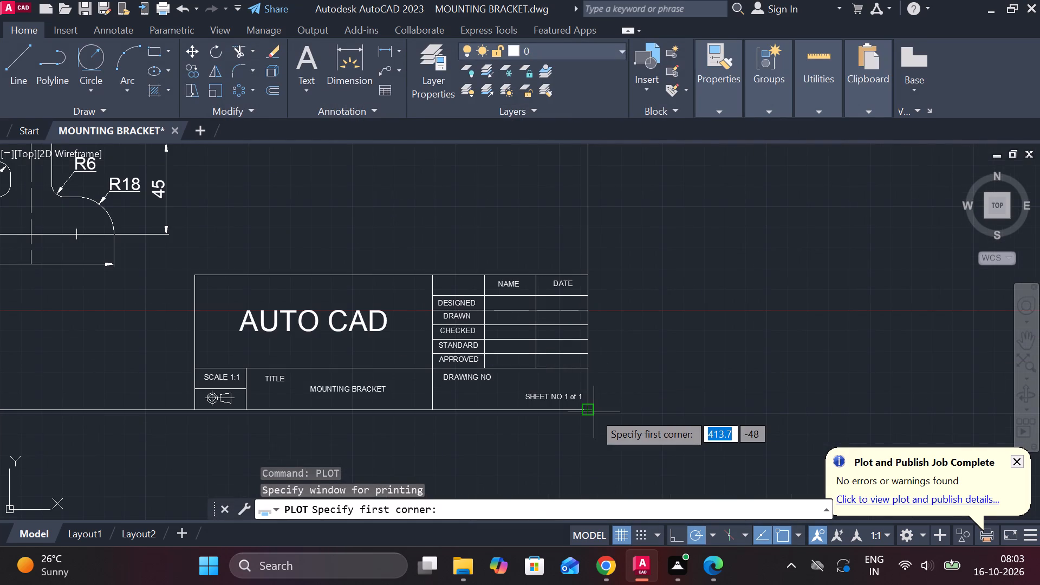
{"action": "left_click", "coordinate": [594, 412]}
{"action": "scroll", "coordinate": [538, 329], "scroll_direction": "down", "scroll_amount": 3}
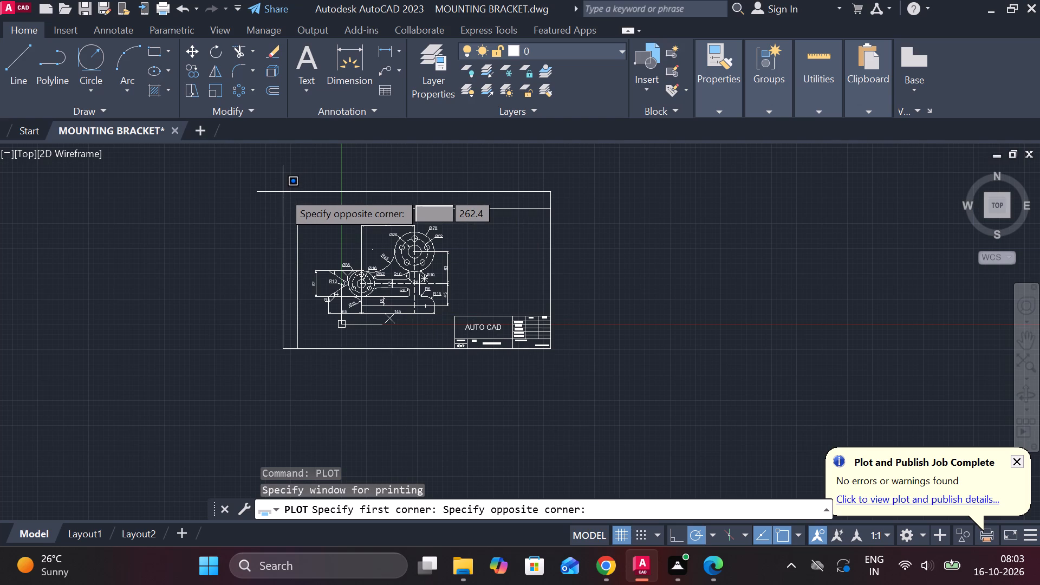
{"action": "left_click", "coordinate": [283, 198]}
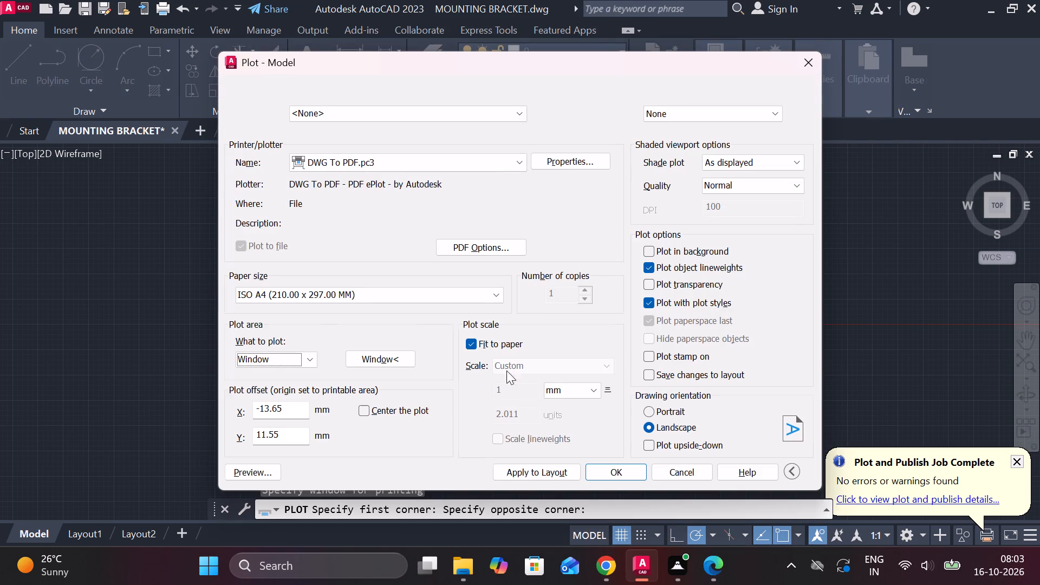
Plot the windowed area to MOUNTING BRACKET-Model.pdf in Documents and view the sheet down to the title block.
{"action": "left_click", "coordinate": [606, 461]}
{"action": "left_click", "coordinate": [604, 468]}
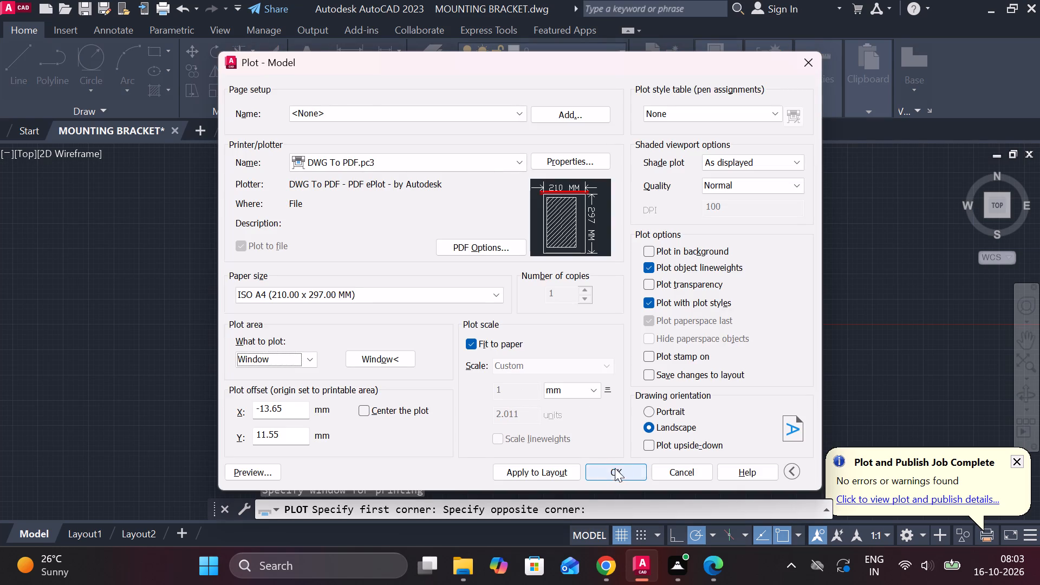
{"action": "left_click", "coordinate": [718, 430]}
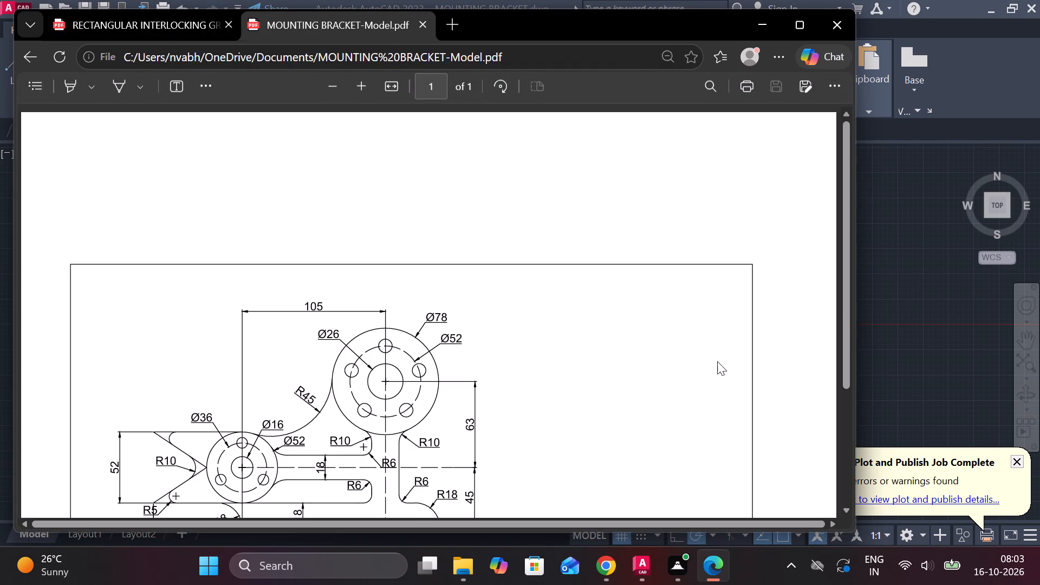
{"action": "scroll", "coordinate": [717, 361], "scroll_direction": "down", "scroll_amount": 3}
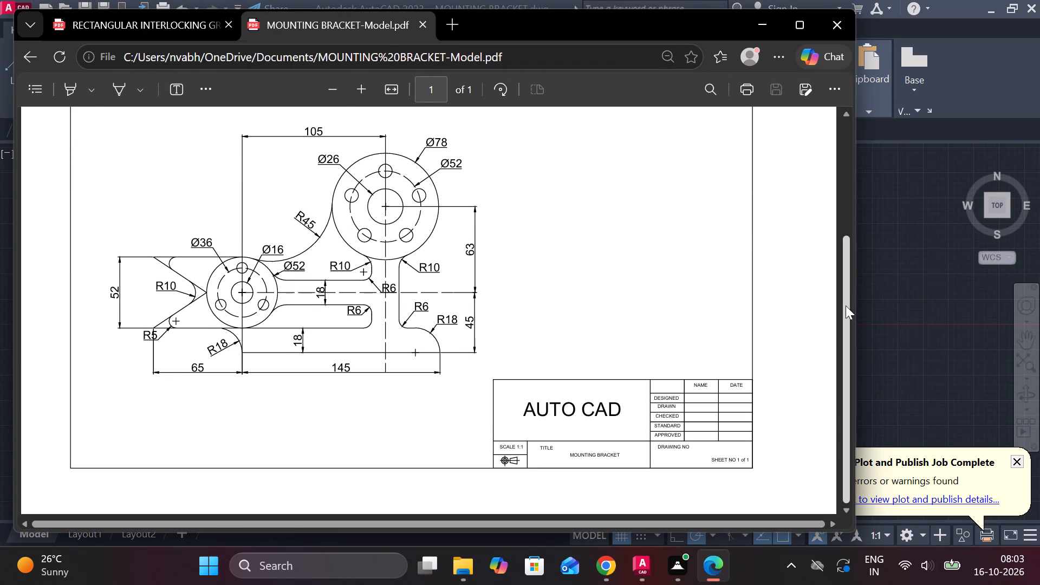